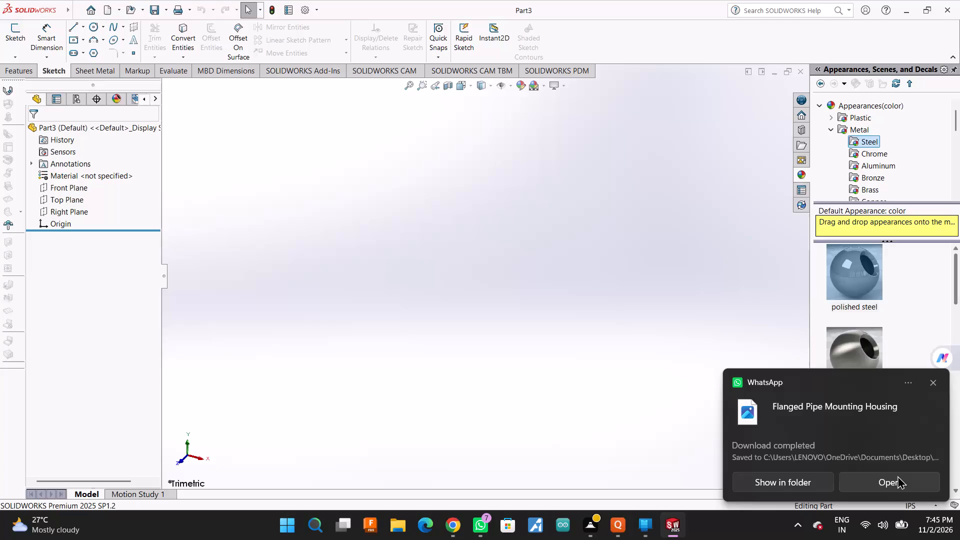
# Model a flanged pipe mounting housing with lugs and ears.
# Dismiss the download notification and collapse the Appearances, Scenes, and Decals pane.
pyautogui.click(934, 380)
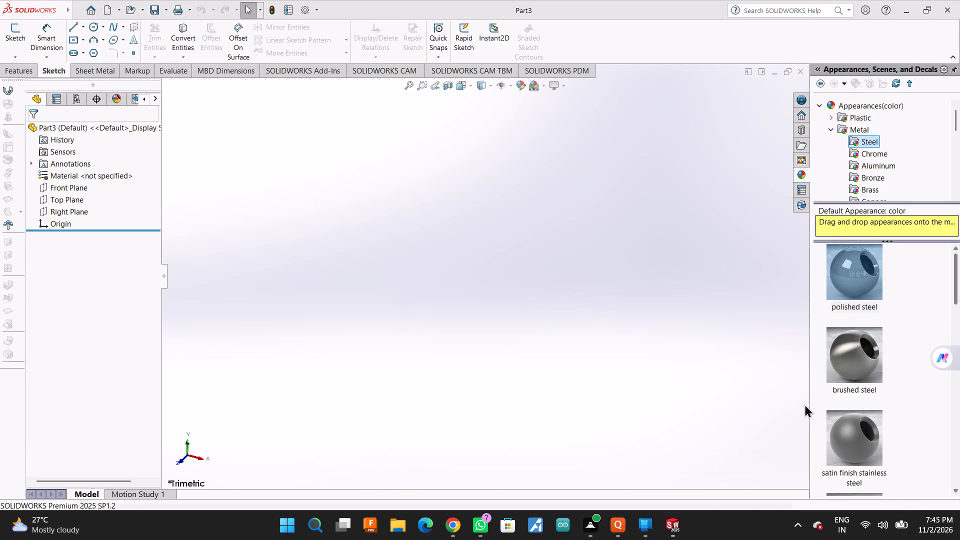
pyautogui.moveTo(811, 399); pyautogui.dragTo(959, 369)
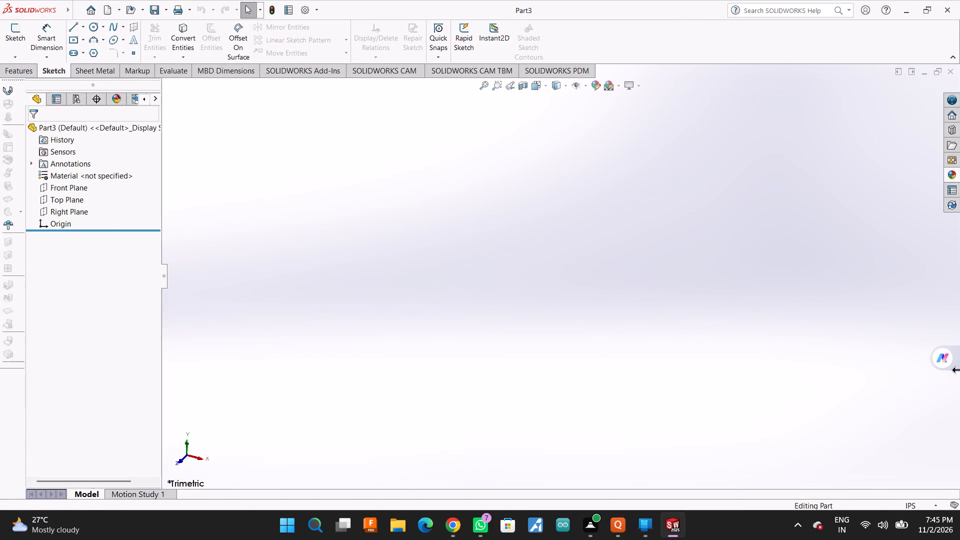
pyautogui.moveTo(959, 369); pyautogui.dragTo(959, 338)
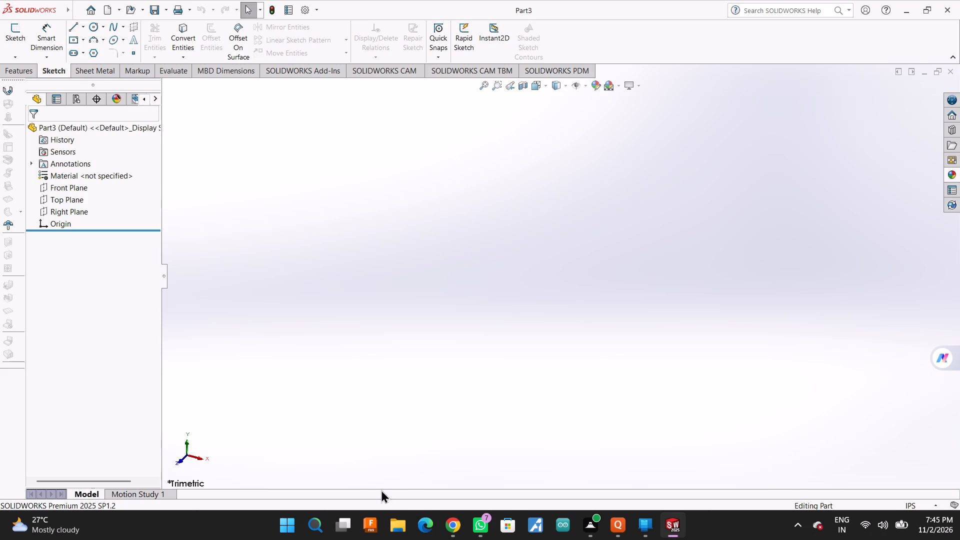
# Set the part's unit system to MMGS (millimeter, gram, second).
pyautogui.click(890, 503)
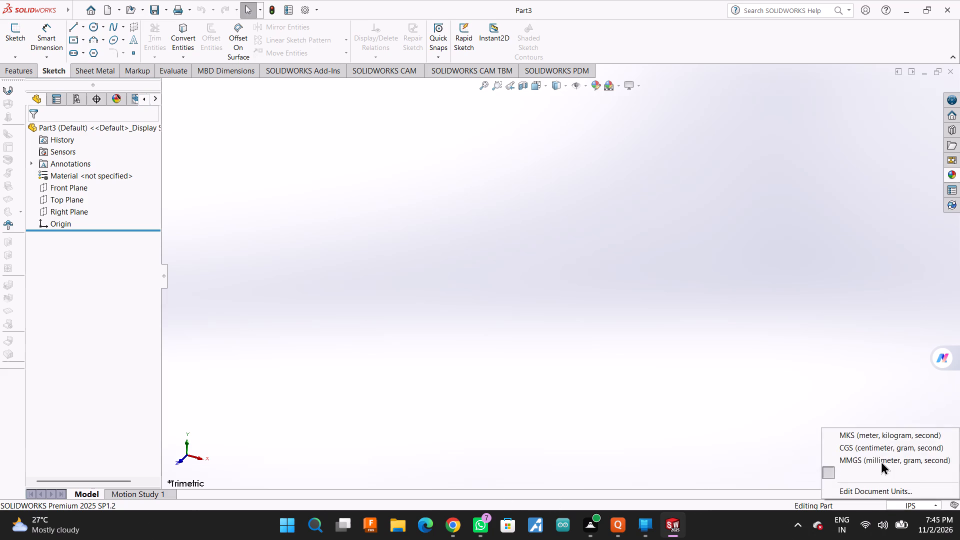
pyautogui.click(881, 461)
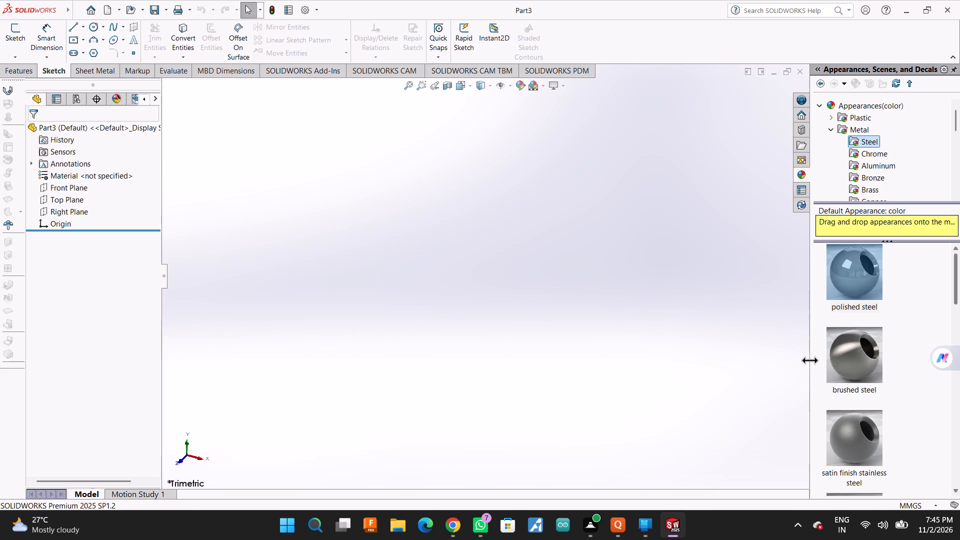
pyautogui.moveTo(809, 360); pyautogui.dragTo(959, 348)
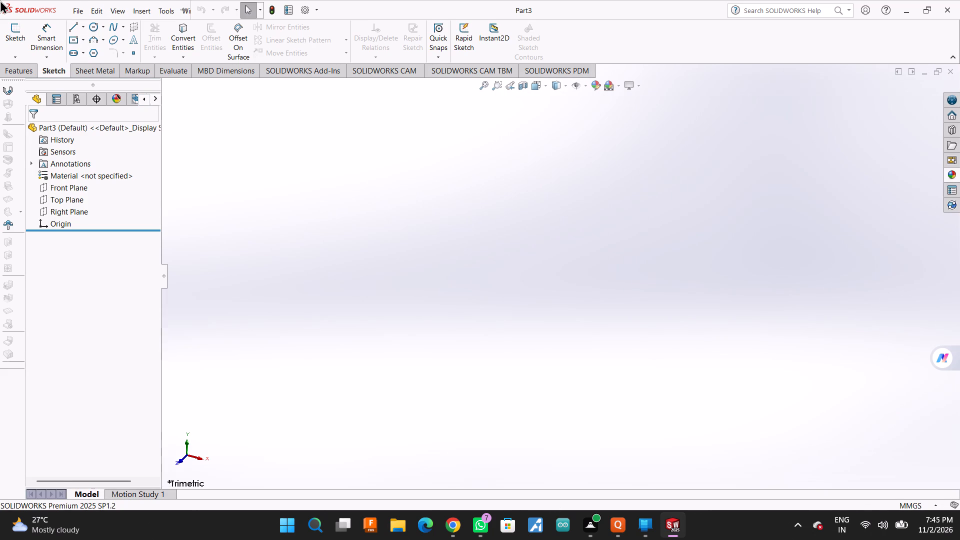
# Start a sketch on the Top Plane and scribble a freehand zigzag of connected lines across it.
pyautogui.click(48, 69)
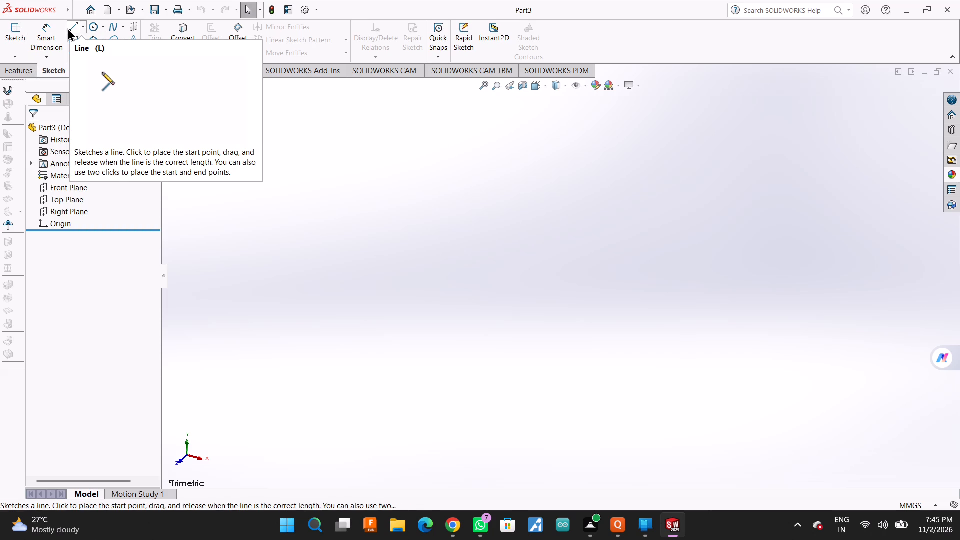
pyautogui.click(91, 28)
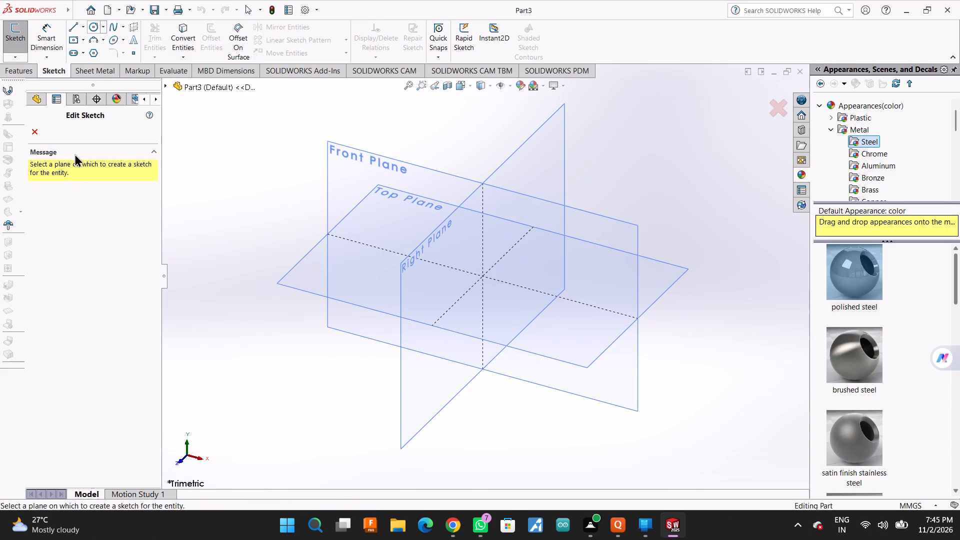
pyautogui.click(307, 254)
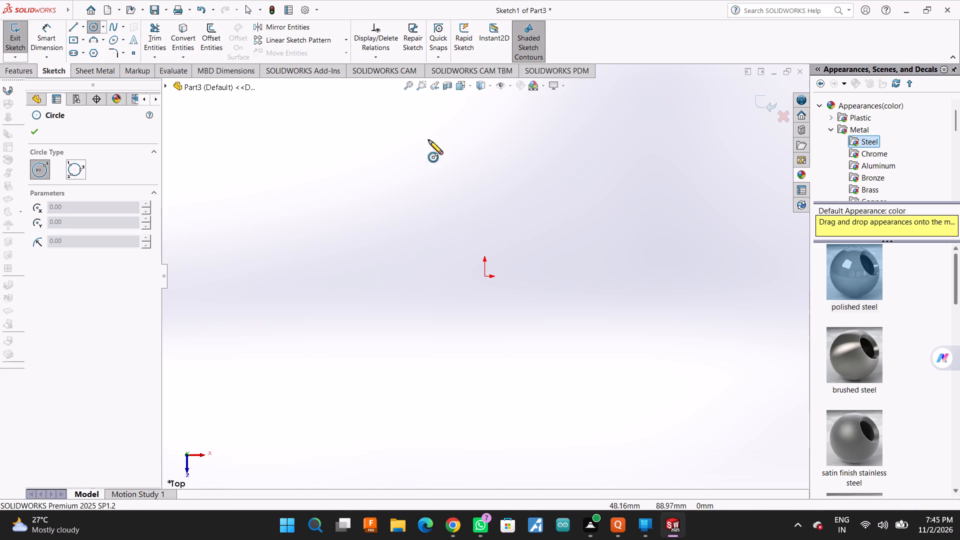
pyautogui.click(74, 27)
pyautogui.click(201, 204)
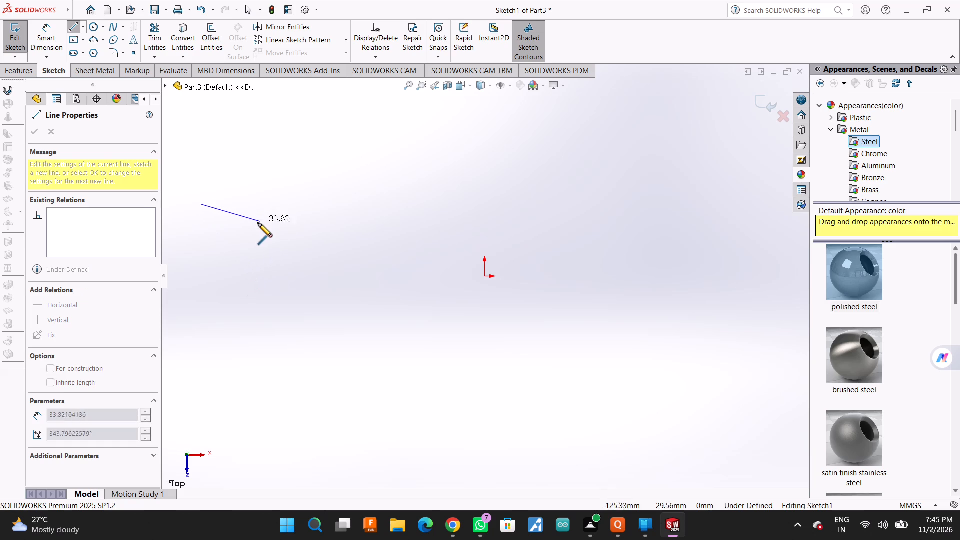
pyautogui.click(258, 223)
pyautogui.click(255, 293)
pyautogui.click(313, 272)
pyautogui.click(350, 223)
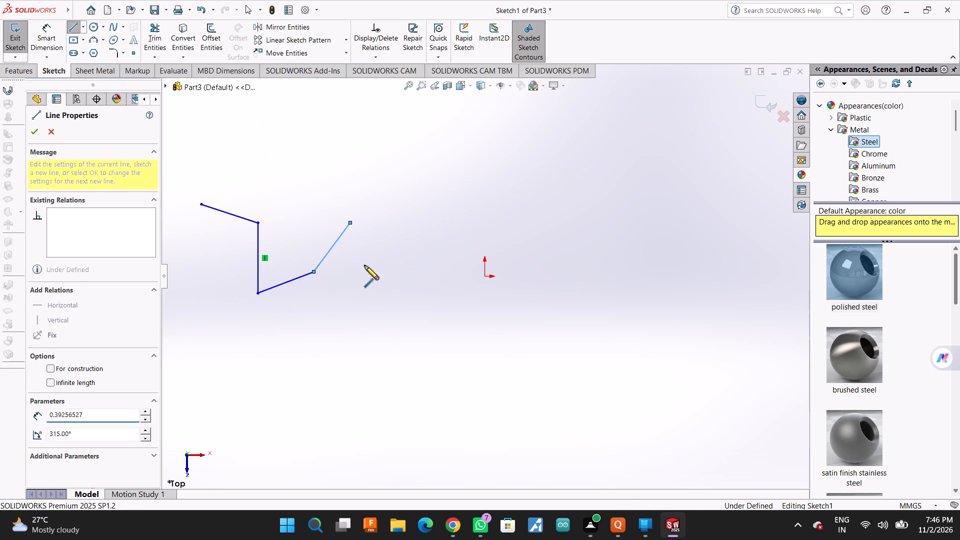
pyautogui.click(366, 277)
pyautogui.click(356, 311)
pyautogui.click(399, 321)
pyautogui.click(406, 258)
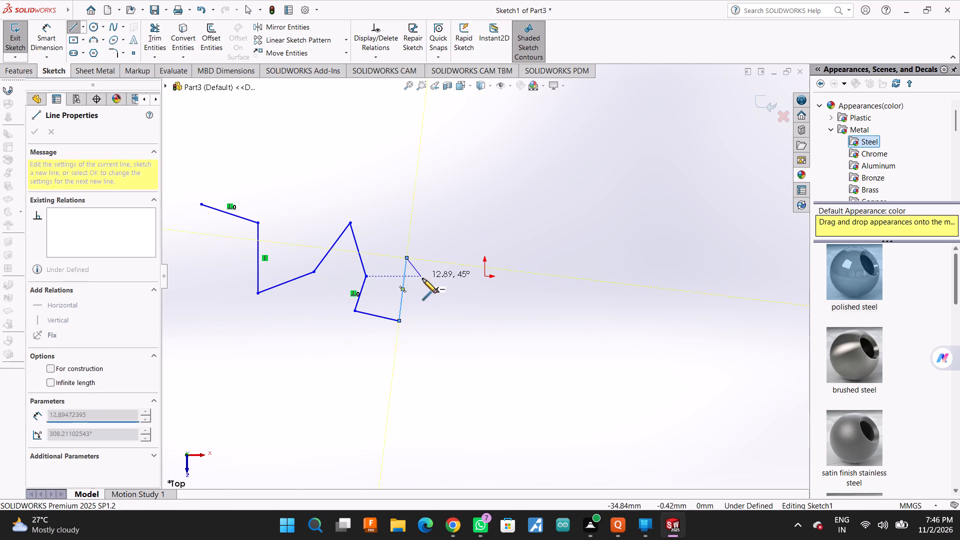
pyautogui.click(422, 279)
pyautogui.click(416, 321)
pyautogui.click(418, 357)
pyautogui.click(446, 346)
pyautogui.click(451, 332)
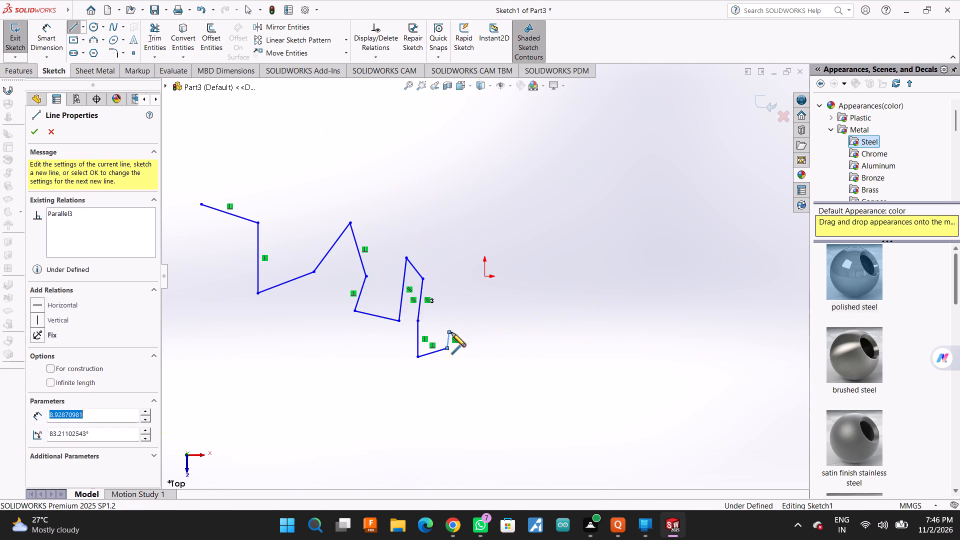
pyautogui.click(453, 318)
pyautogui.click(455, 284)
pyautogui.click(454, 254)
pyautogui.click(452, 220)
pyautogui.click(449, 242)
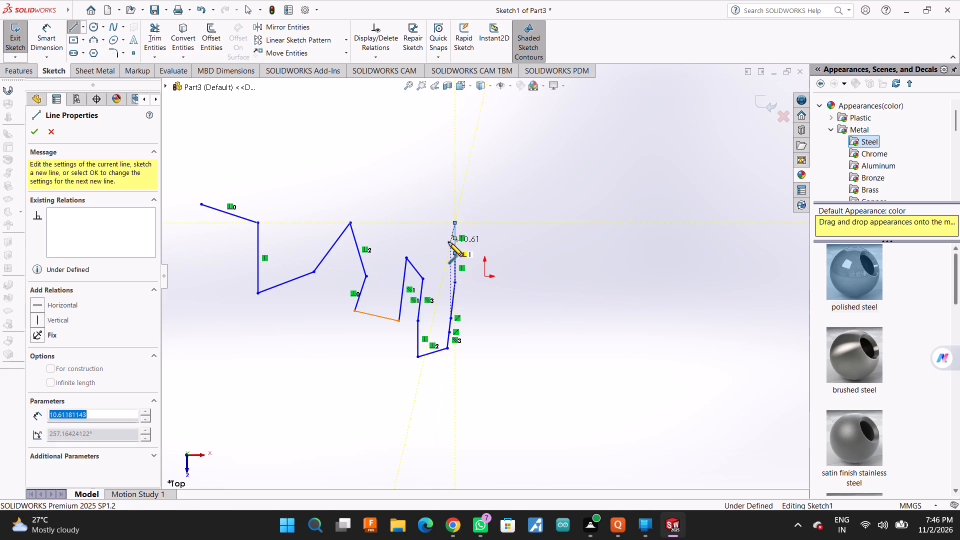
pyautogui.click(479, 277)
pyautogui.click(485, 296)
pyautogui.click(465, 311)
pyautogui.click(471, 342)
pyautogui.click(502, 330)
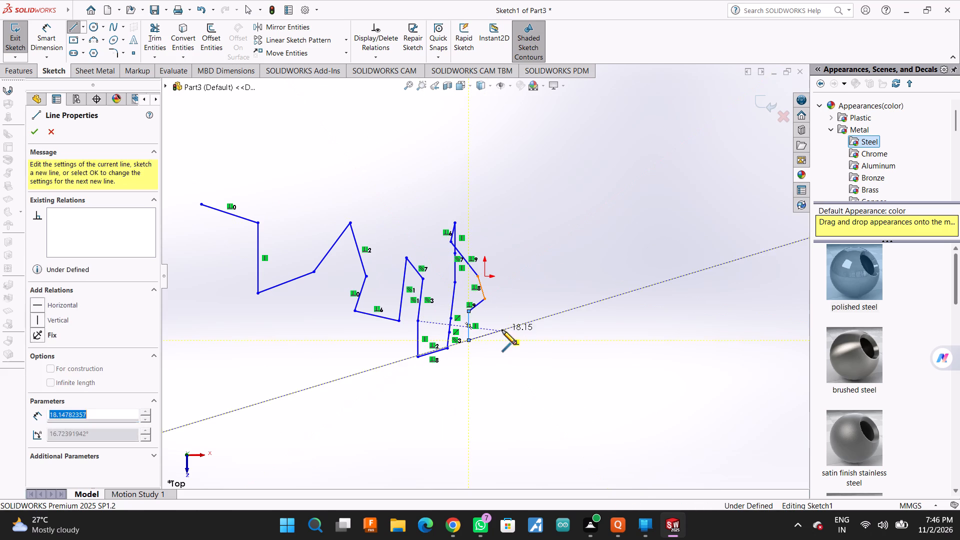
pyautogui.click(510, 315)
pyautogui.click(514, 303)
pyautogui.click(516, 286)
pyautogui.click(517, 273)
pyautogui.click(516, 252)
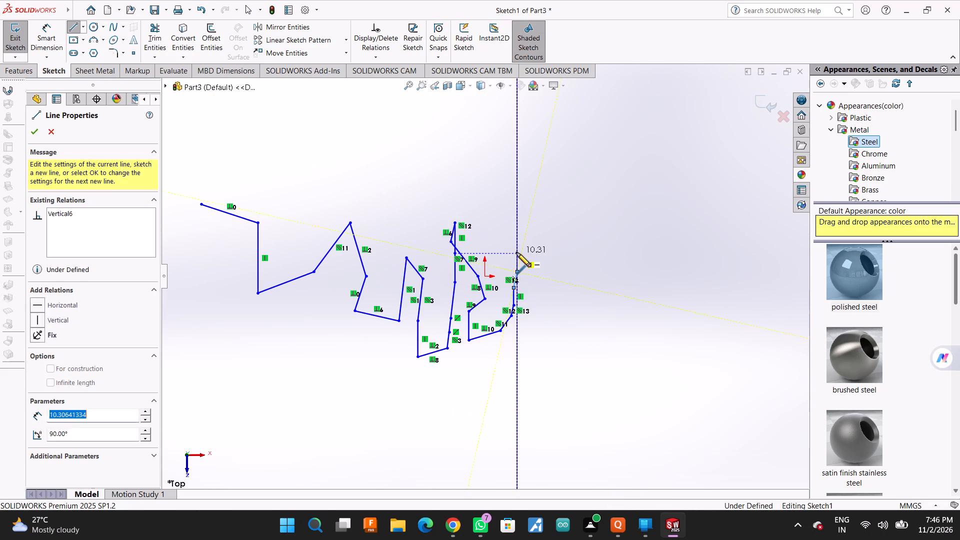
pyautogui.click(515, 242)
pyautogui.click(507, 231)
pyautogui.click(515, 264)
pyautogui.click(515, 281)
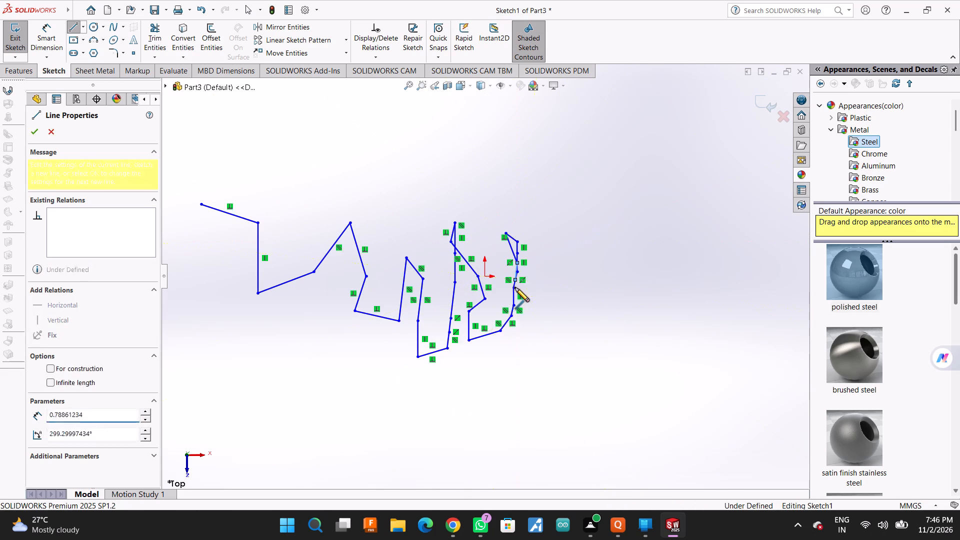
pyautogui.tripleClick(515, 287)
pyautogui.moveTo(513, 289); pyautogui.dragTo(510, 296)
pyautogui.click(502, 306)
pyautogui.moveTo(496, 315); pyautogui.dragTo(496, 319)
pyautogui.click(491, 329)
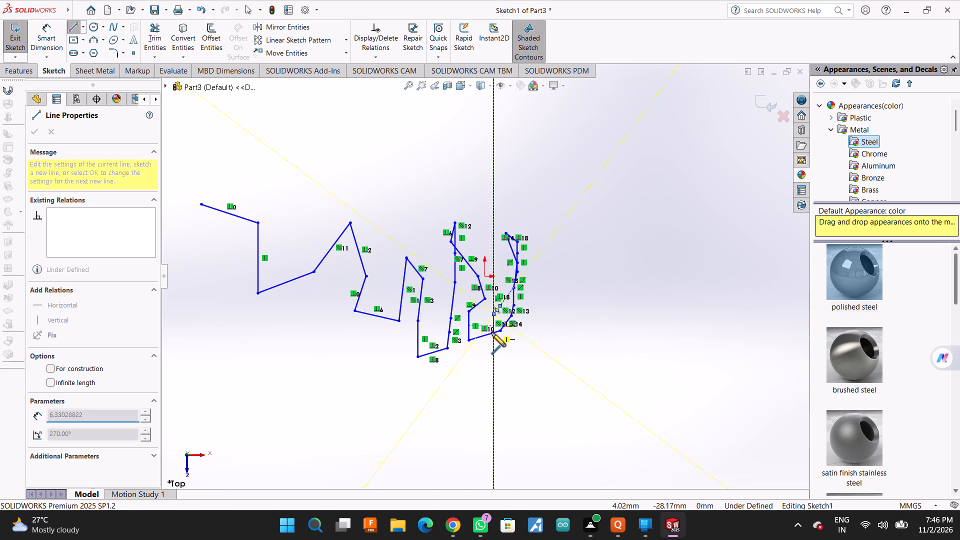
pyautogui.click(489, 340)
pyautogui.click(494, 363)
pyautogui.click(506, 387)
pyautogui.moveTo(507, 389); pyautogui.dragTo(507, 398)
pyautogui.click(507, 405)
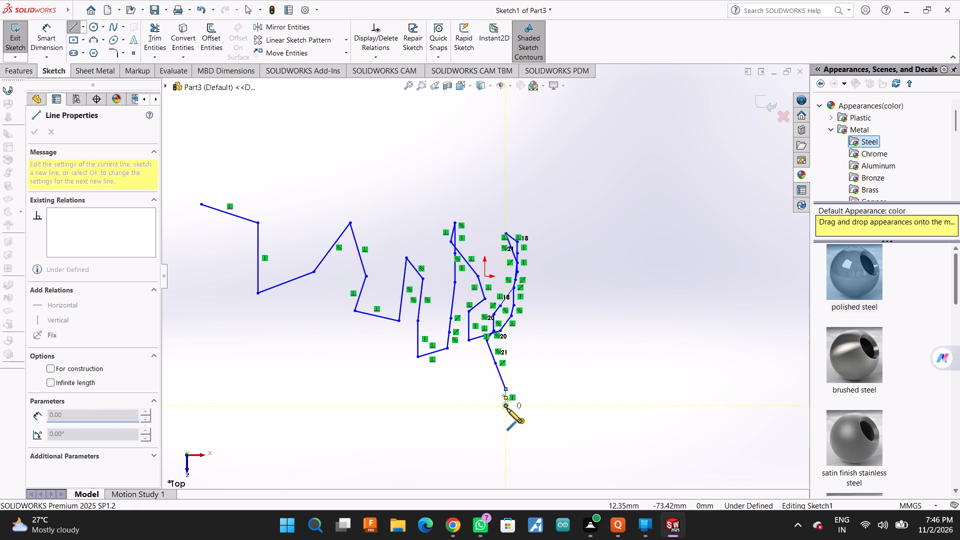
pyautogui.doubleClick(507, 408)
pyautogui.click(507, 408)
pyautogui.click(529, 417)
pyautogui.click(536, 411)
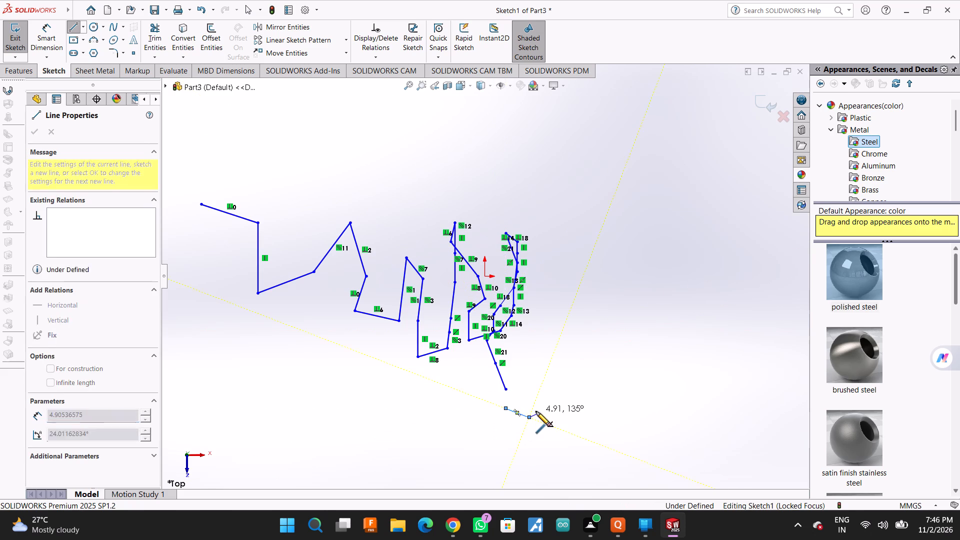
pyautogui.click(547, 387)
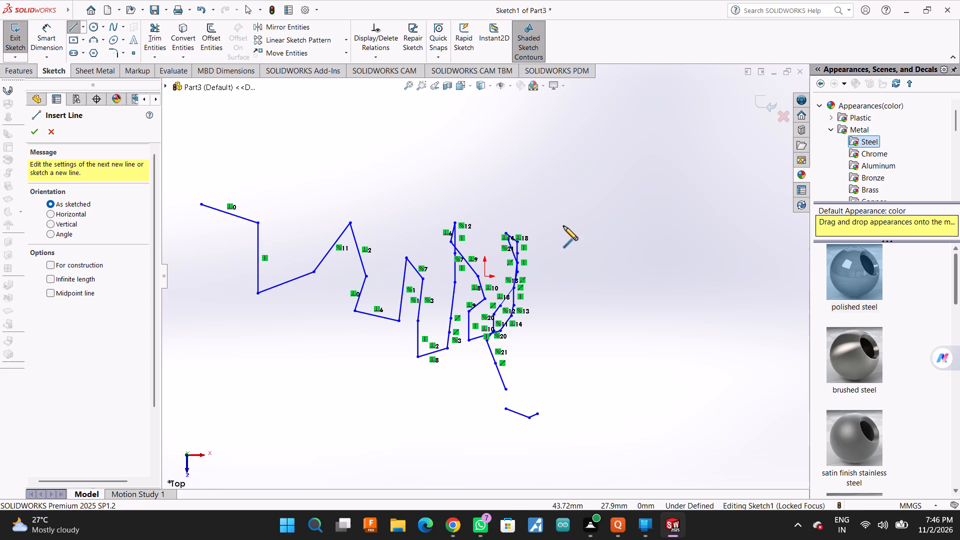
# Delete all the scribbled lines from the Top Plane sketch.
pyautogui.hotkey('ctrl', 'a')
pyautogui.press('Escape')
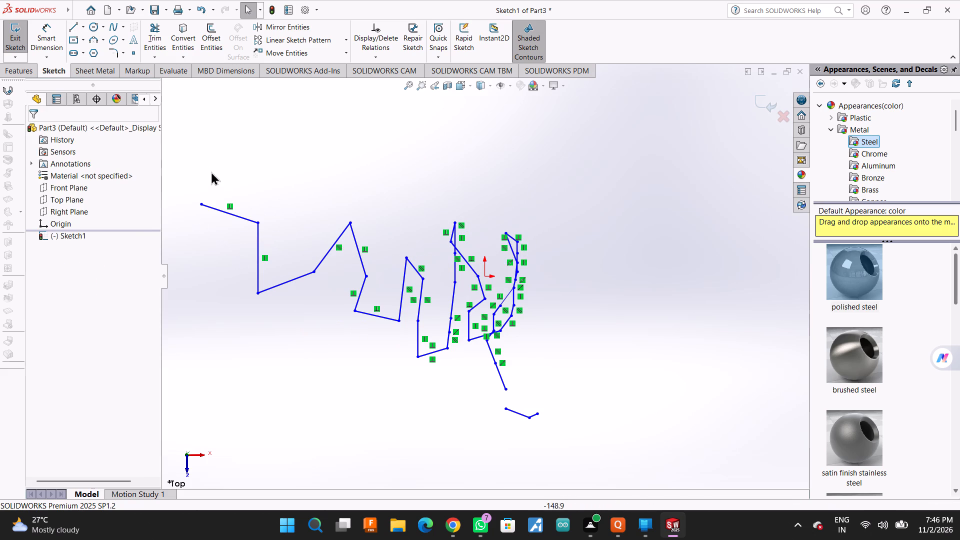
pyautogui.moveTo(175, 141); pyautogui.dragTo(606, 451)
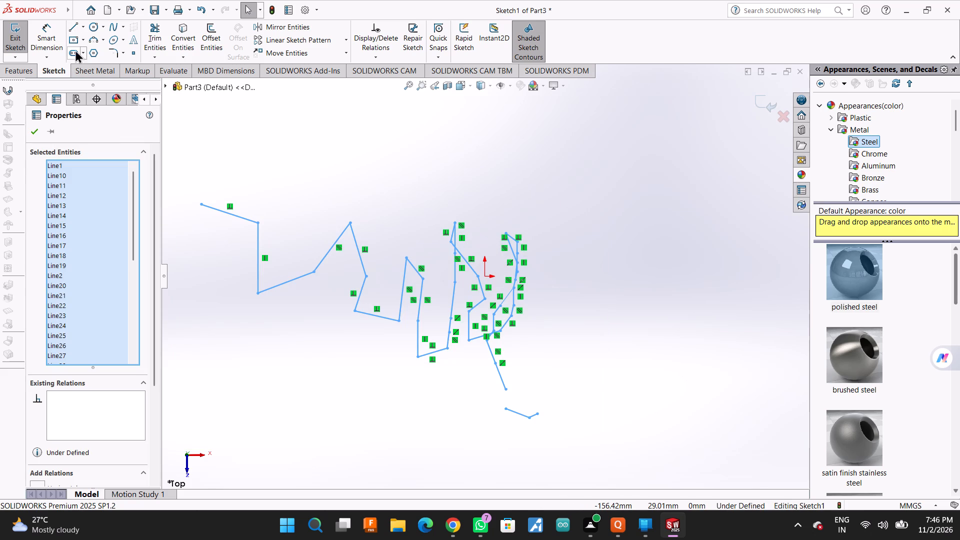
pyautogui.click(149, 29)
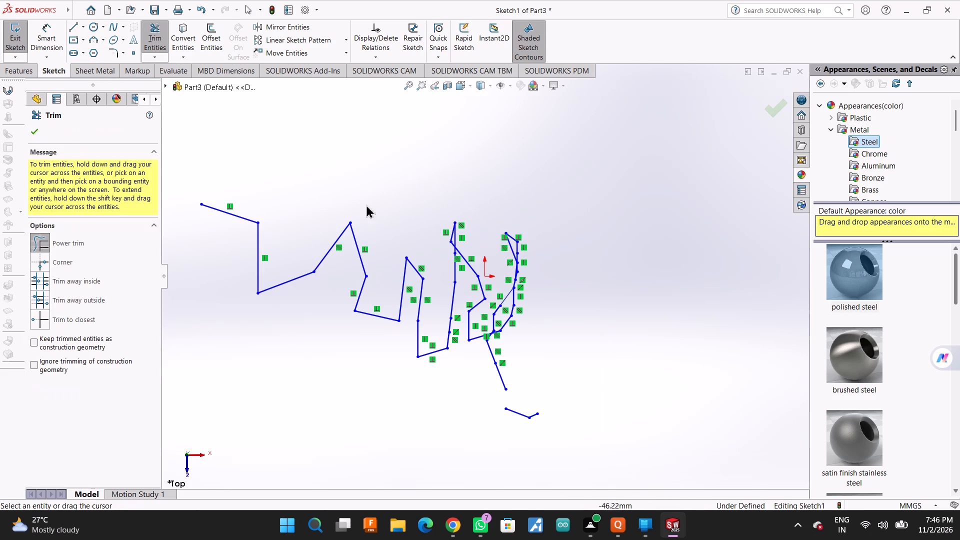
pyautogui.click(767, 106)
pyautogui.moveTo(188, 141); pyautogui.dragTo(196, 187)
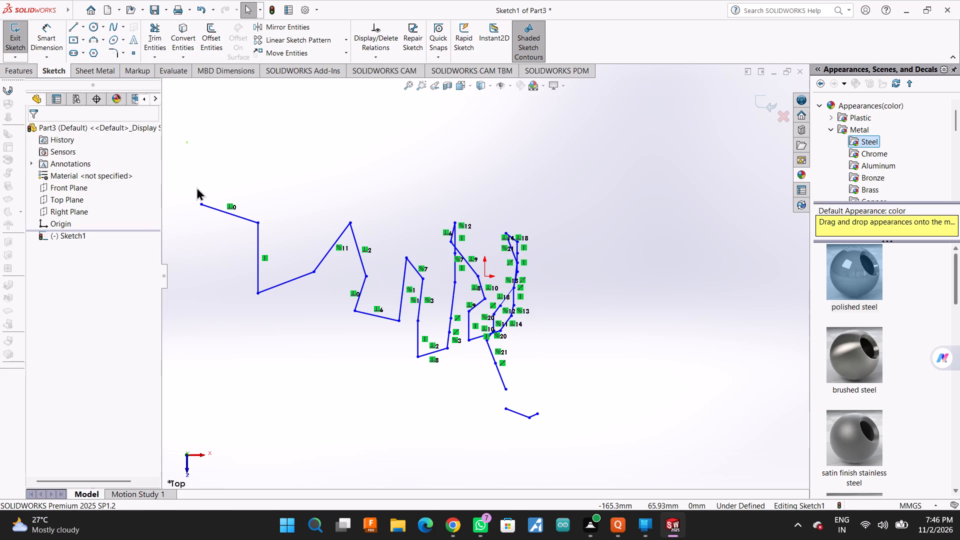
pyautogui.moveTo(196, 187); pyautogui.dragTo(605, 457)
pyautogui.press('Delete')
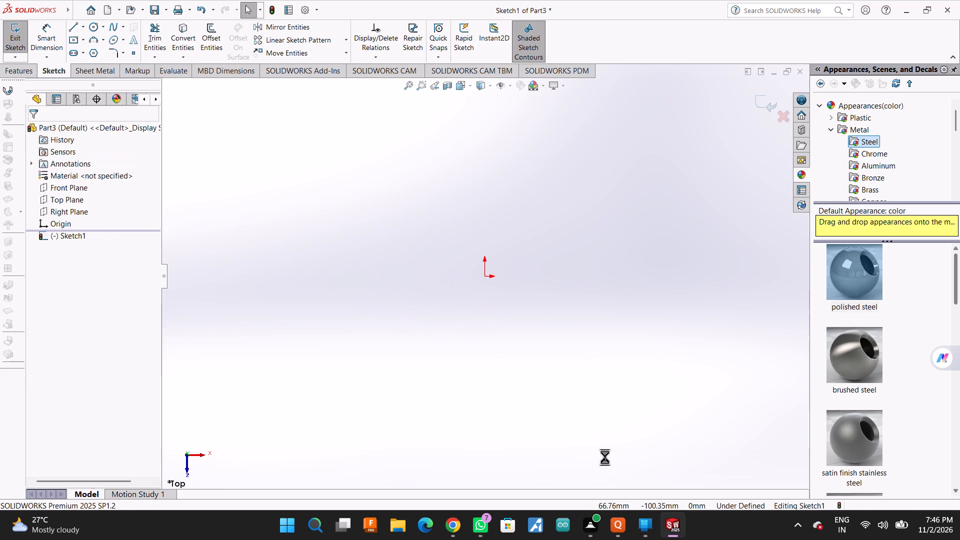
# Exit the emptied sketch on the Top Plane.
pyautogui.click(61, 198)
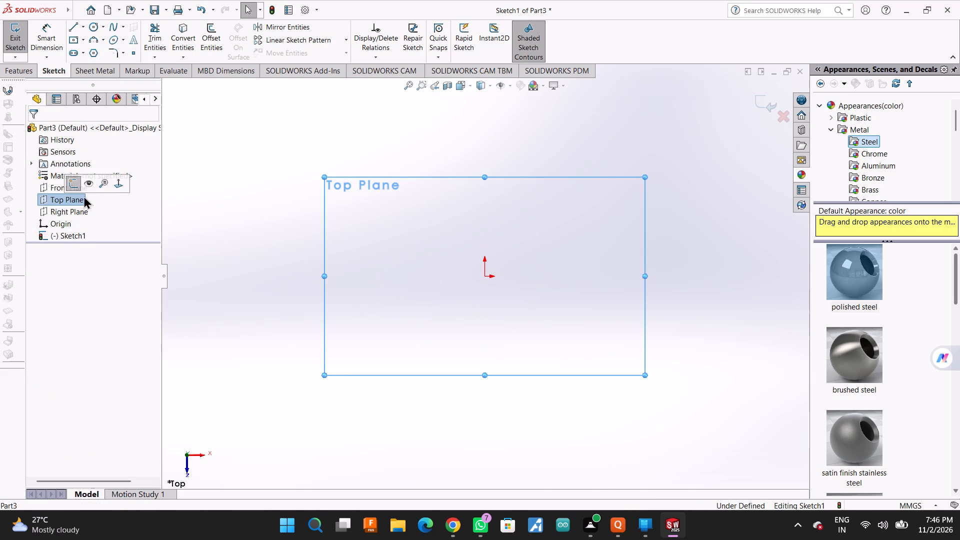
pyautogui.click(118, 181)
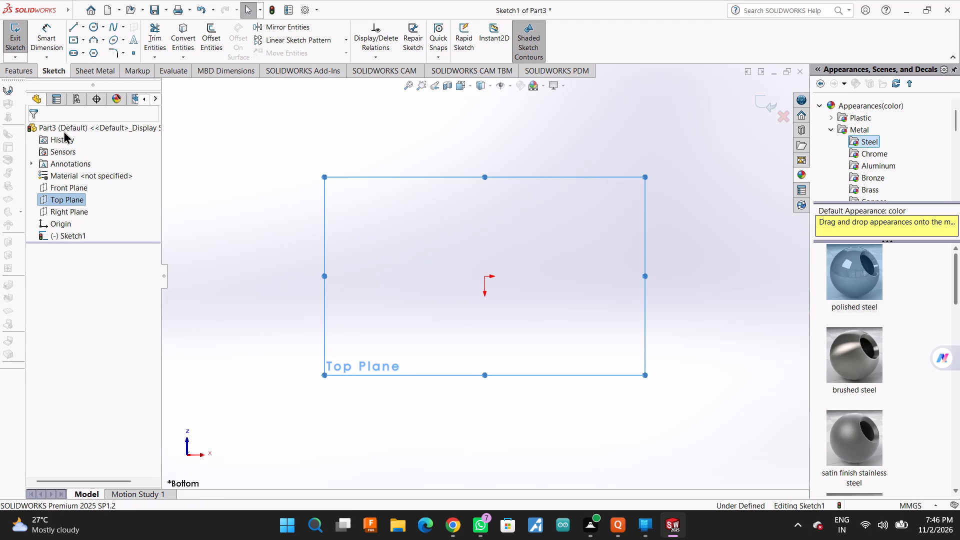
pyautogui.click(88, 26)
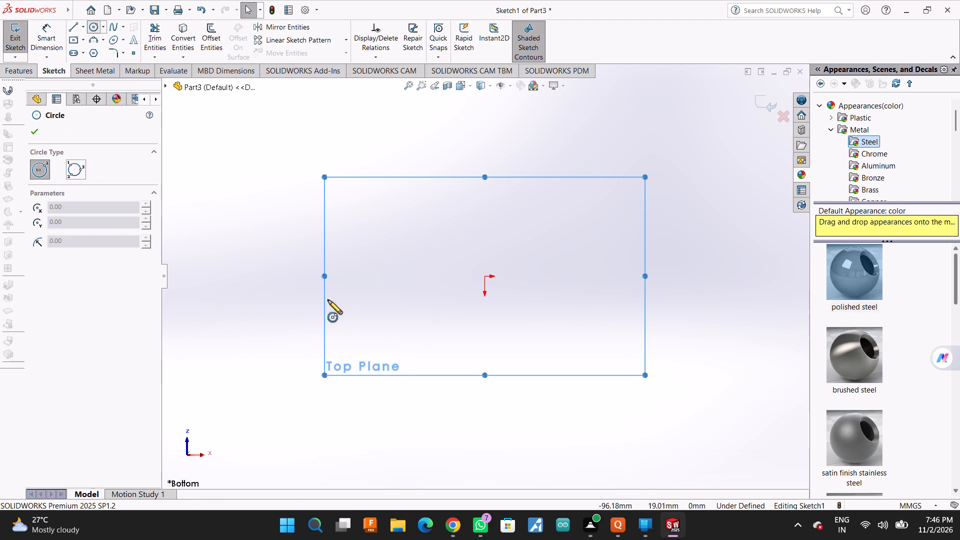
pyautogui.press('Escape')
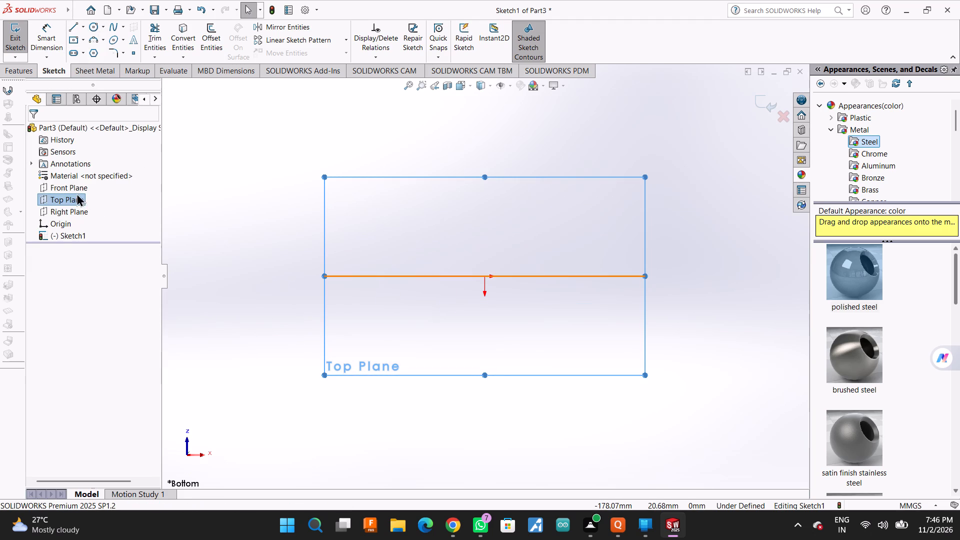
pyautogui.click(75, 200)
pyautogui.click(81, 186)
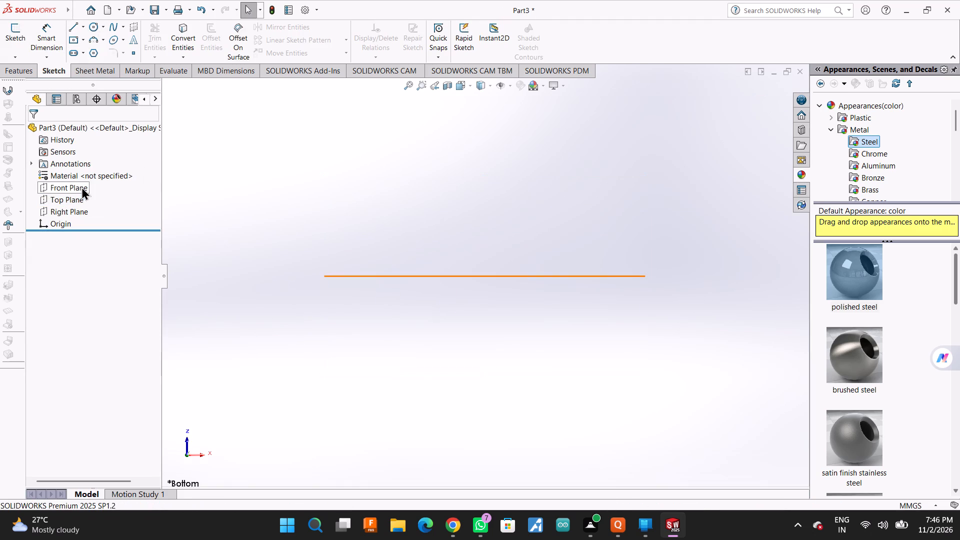
# Start a new sketch on the Top Plane and draw a circle centred on the origin, about 90 mm in radius.
pyautogui.click(70, 204)
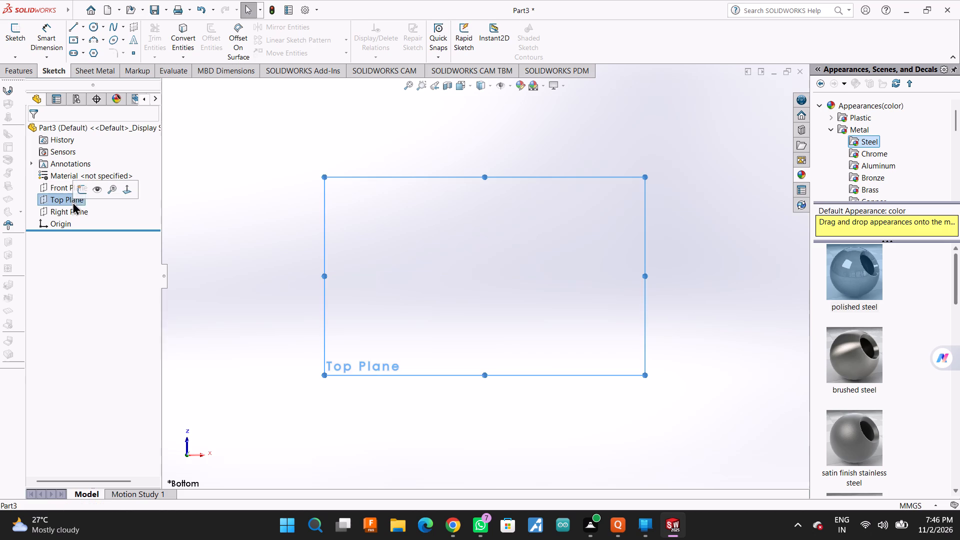
pyautogui.click(81, 185)
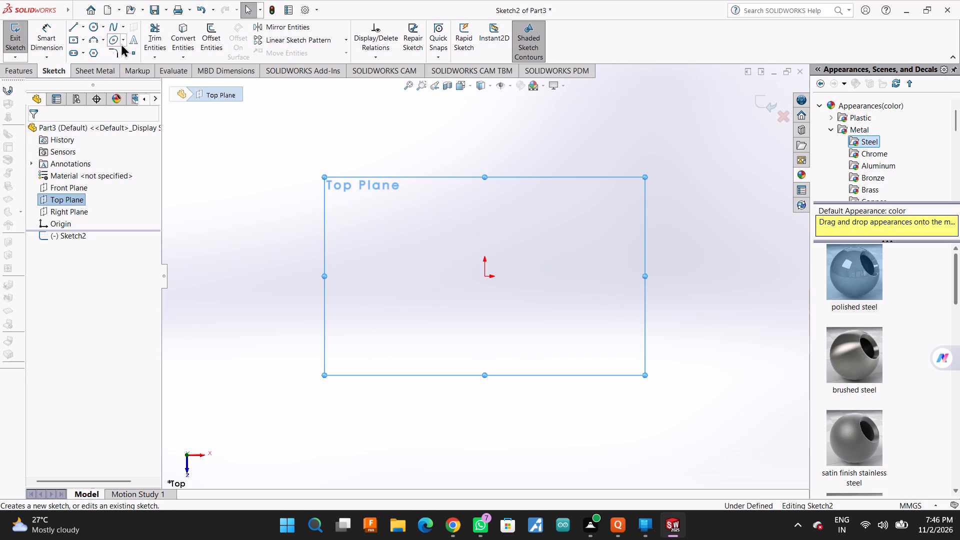
pyautogui.click(92, 27)
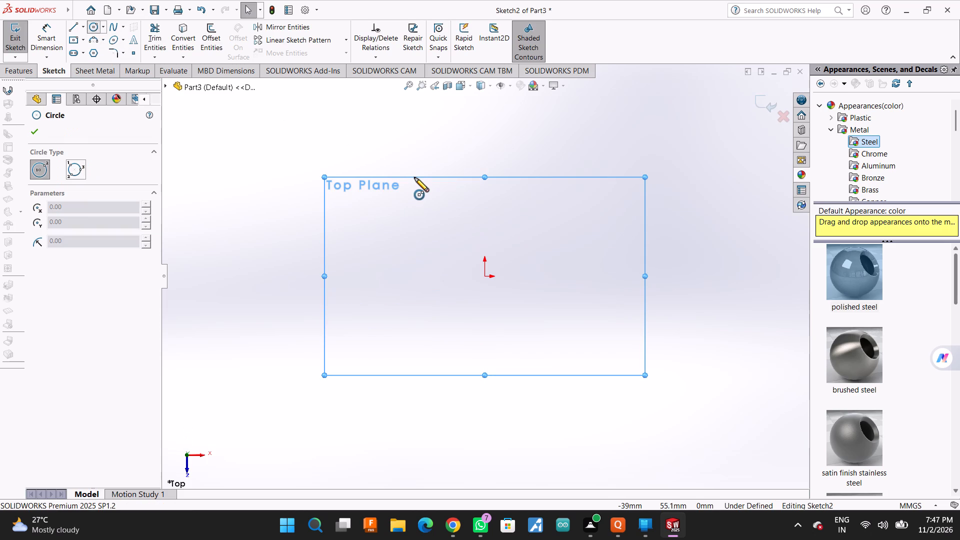
pyautogui.click(485, 276)
pyautogui.click(622, 361)
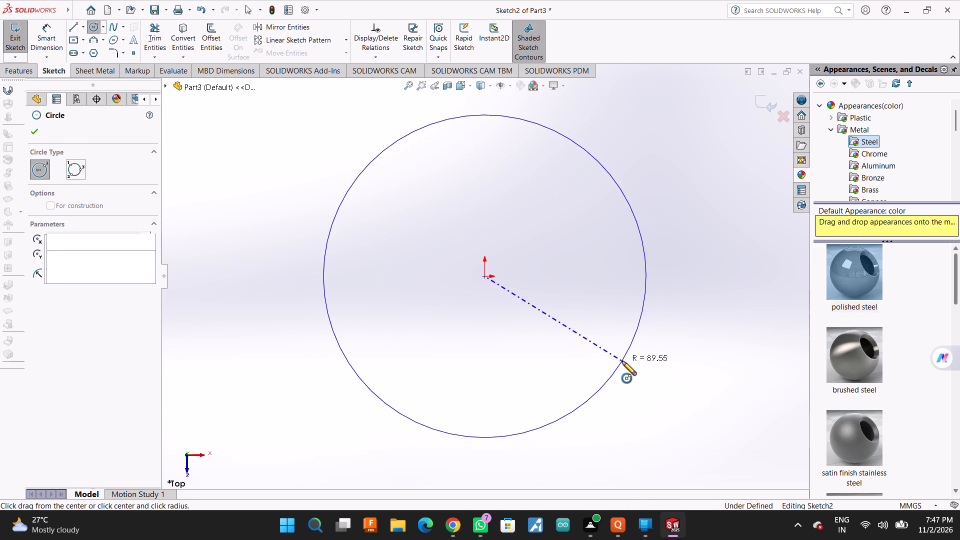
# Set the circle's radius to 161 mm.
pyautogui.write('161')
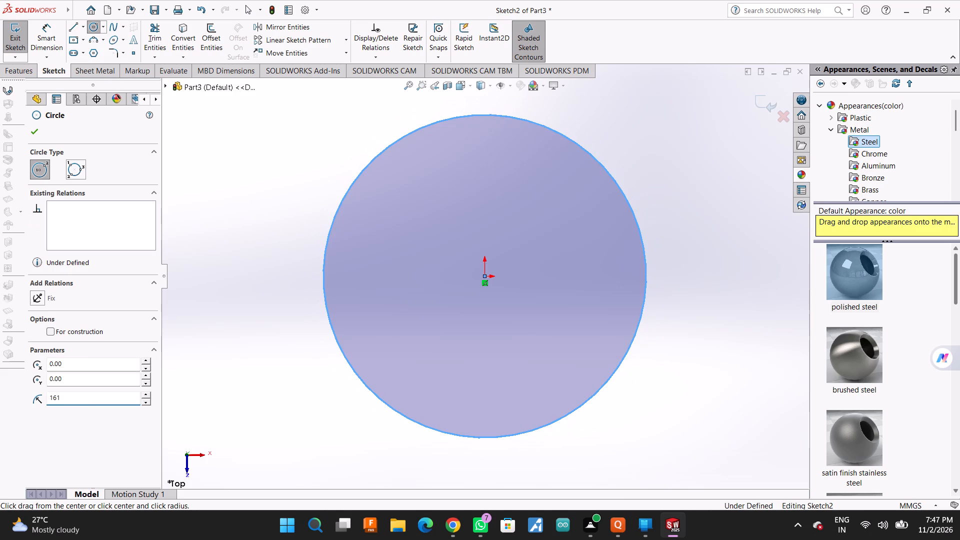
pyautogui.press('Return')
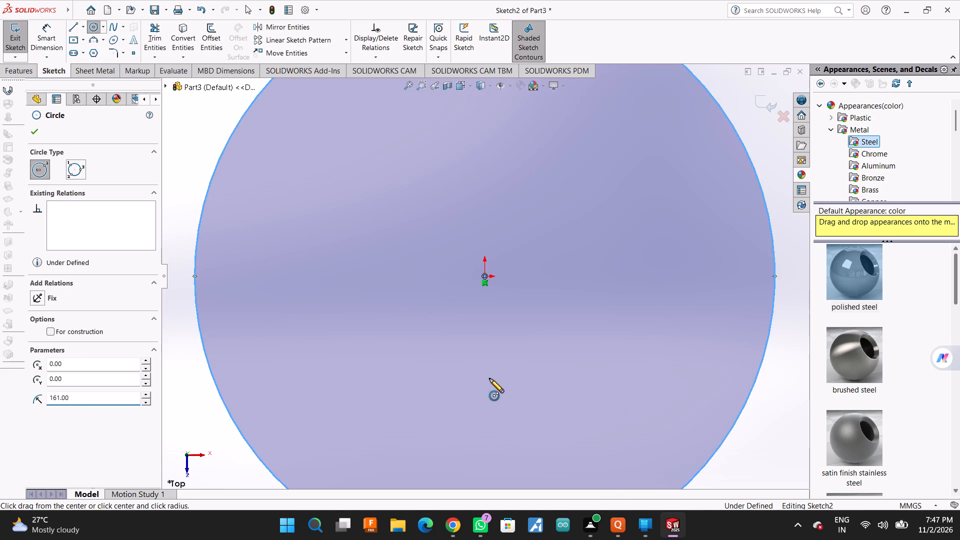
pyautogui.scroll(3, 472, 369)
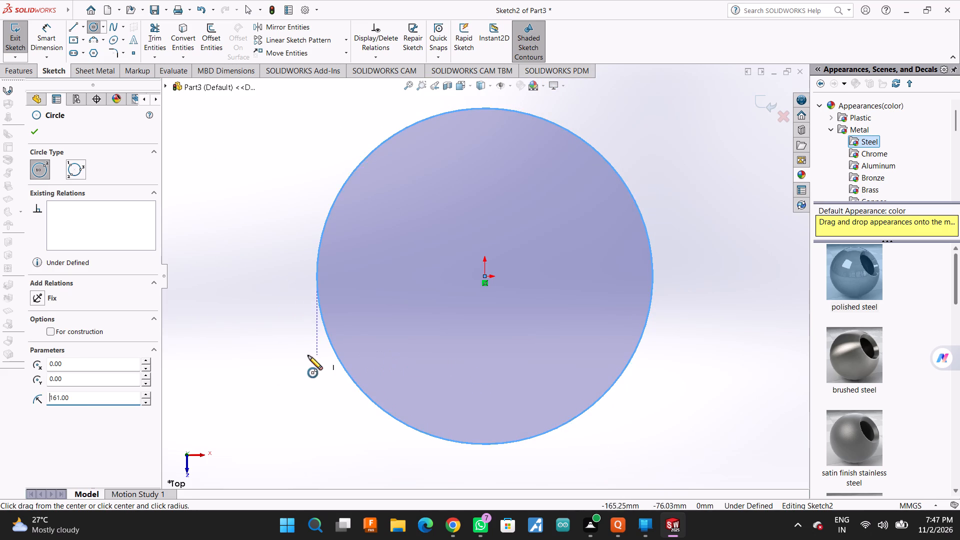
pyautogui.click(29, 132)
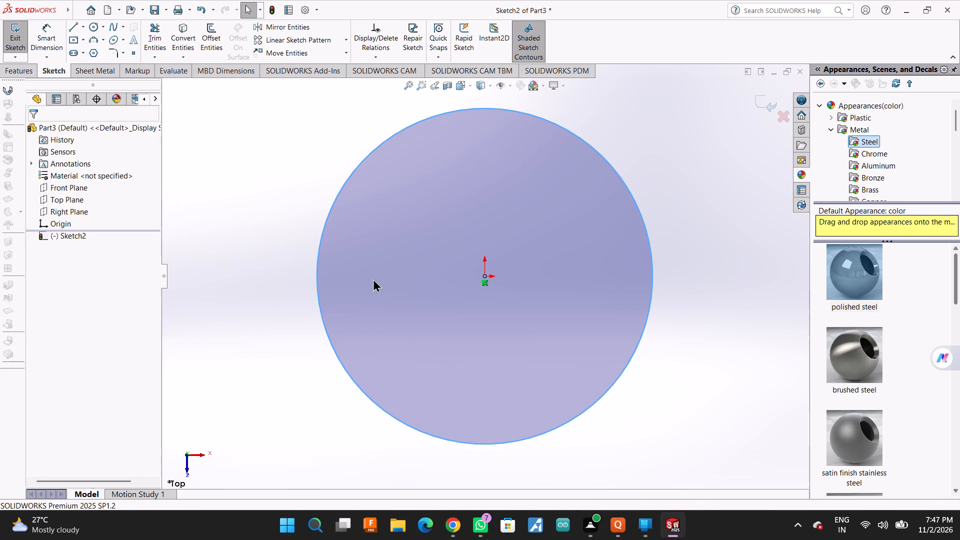
# Dimension the circle's diameter and set it to 161 mm.
pyautogui.click(57, 33)
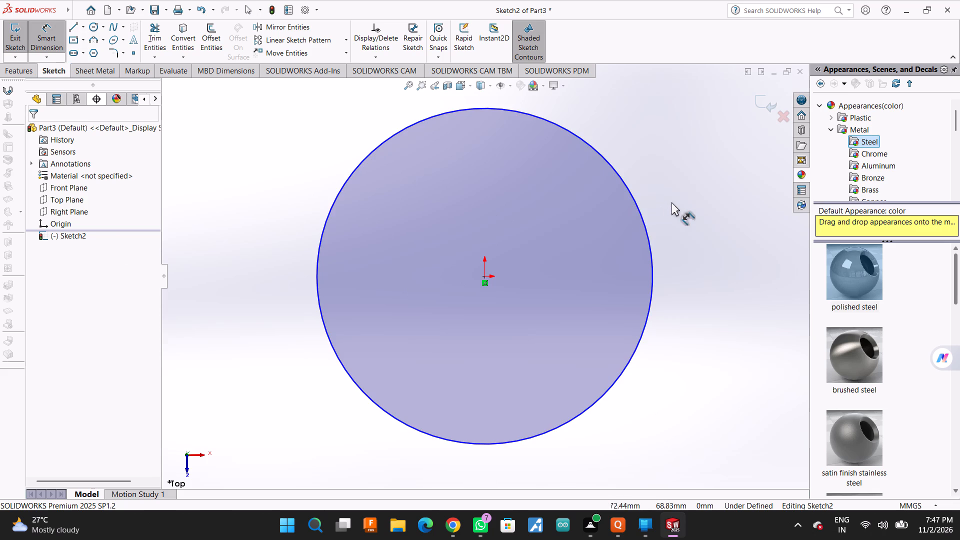
pyautogui.click(647, 233)
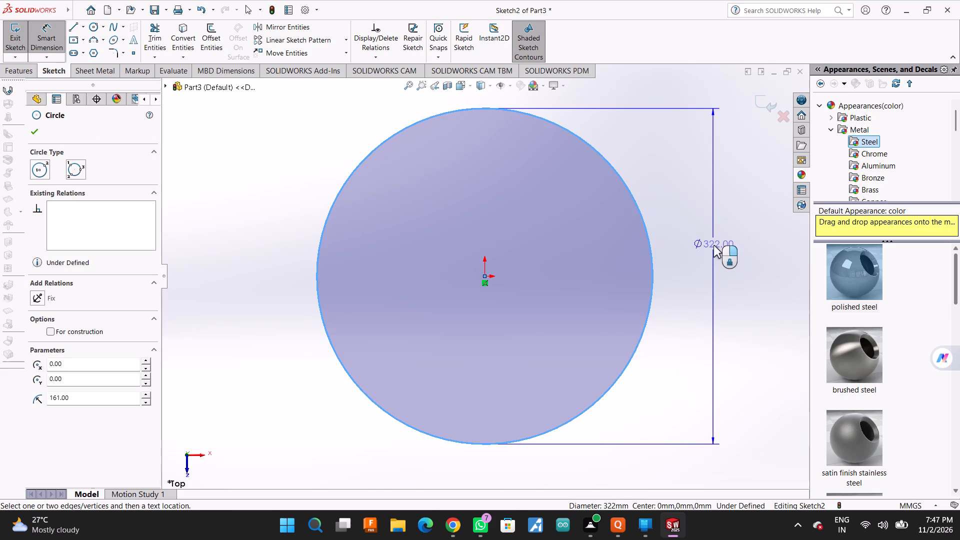
pyautogui.click(725, 272)
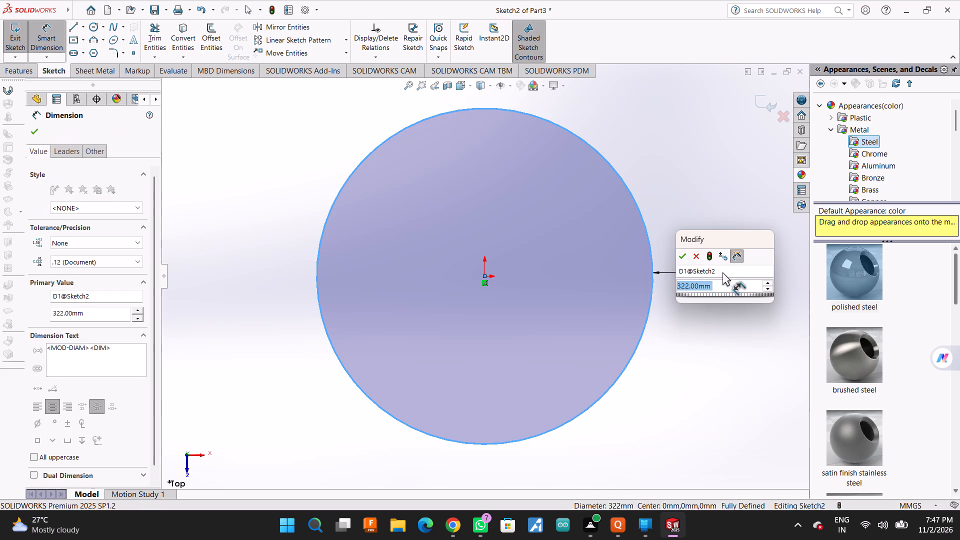
pyautogui.write('161')
pyautogui.press('Return')
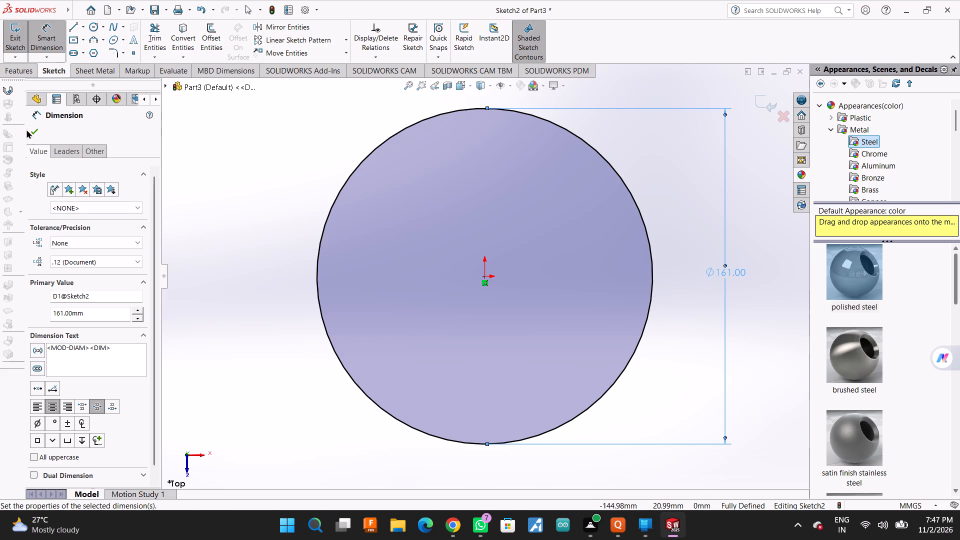
pyautogui.click(29, 131)
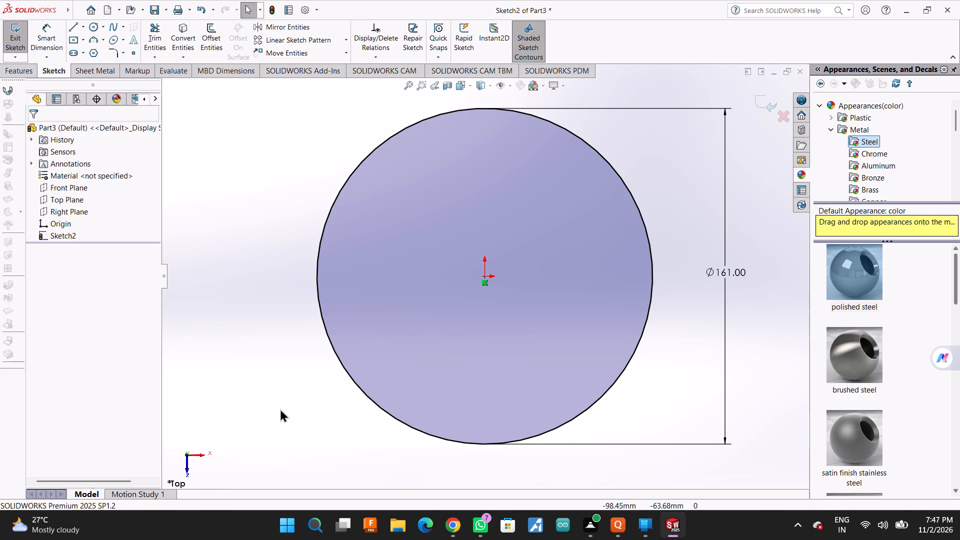
# Extrude the 161 mm circle sketch into a blind boss at the default 10 mm depth.
pyautogui.scroll(1, 280, 408)
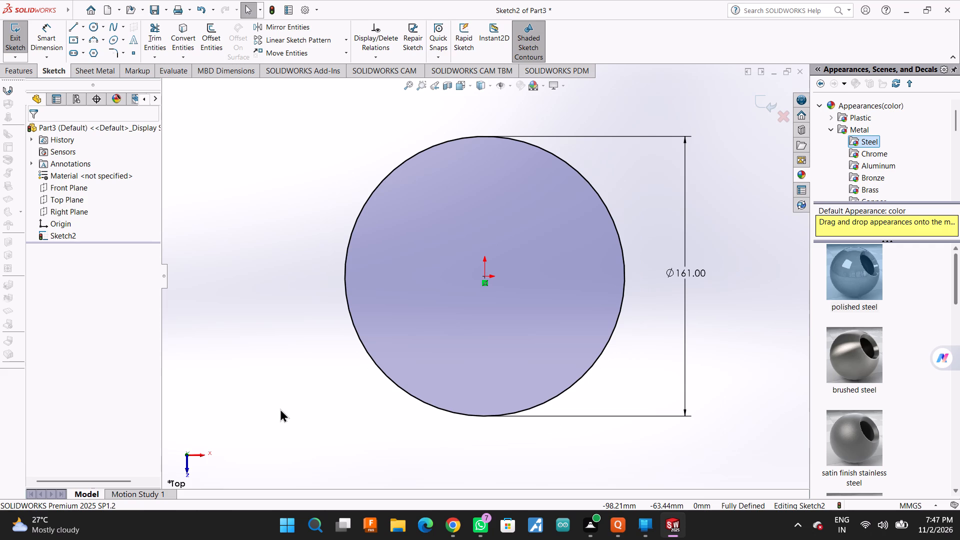
pyautogui.click(20, 71)
pyautogui.click(9, 28)
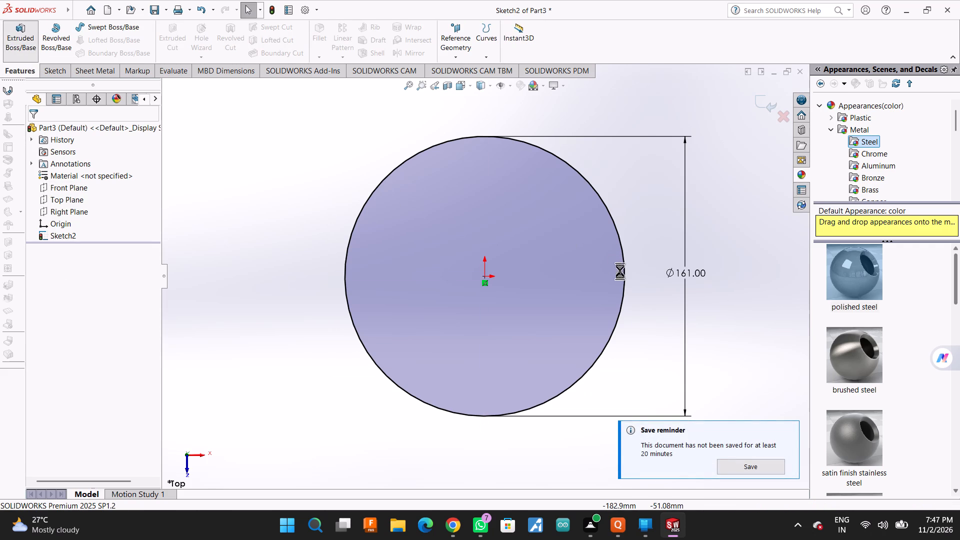
pyautogui.click(789, 428)
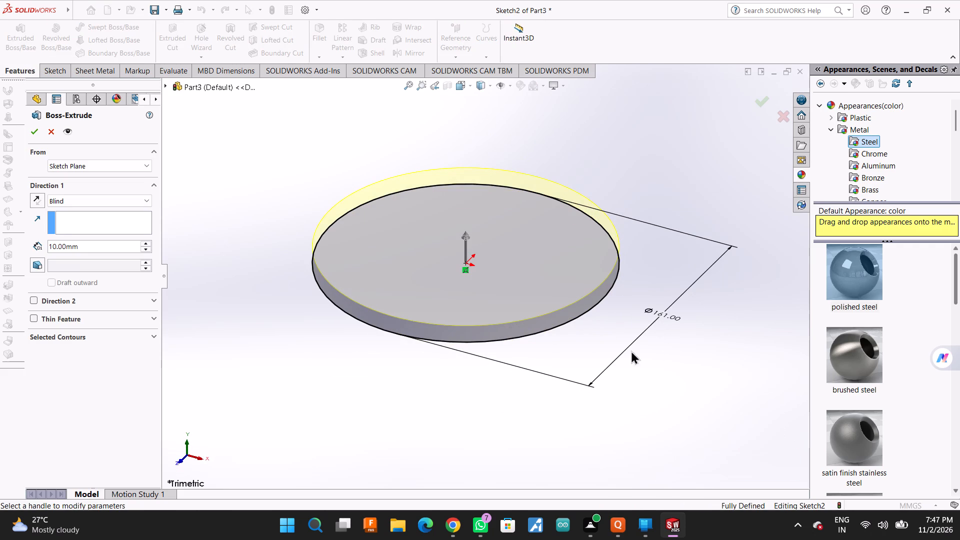
pyautogui.write('14')
pyautogui.press('Return')
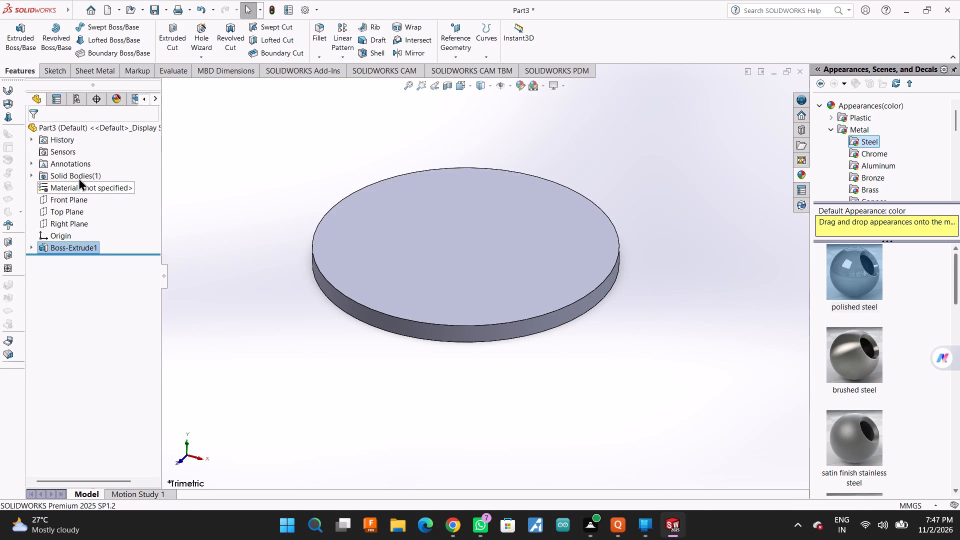
# Edit the disc's extrusion and set its blind depth to 14 mm.
pyautogui.click(69, 245)
pyautogui.click(76, 211)
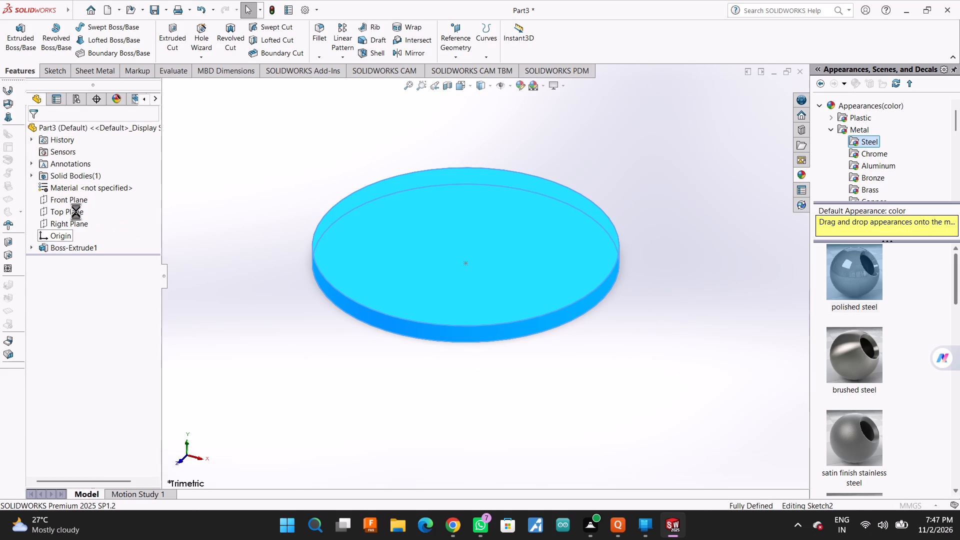
pyautogui.doubleClick(93, 243)
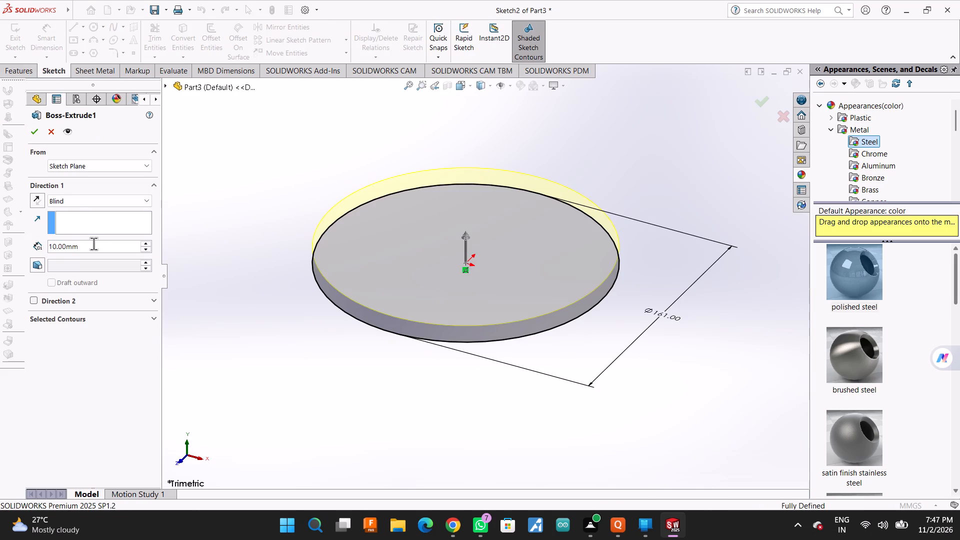
pyautogui.write('14')
pyautogui.press('Return')
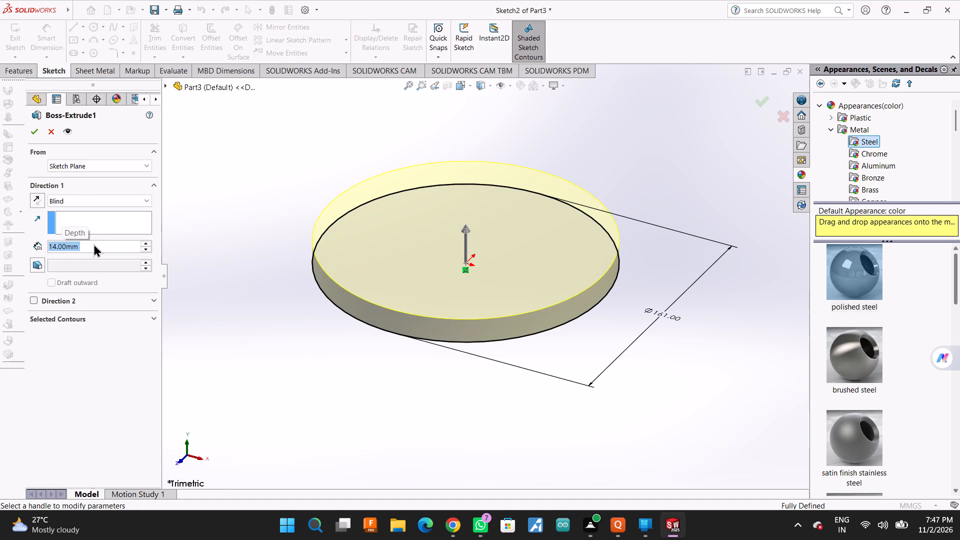
pyautogui.click(32, 126)
# Start a sketch on the disc's top face and scribble a freehand zigzag of connected lines across and below the origin.
pyautogui.scroll(1, 415, 297)
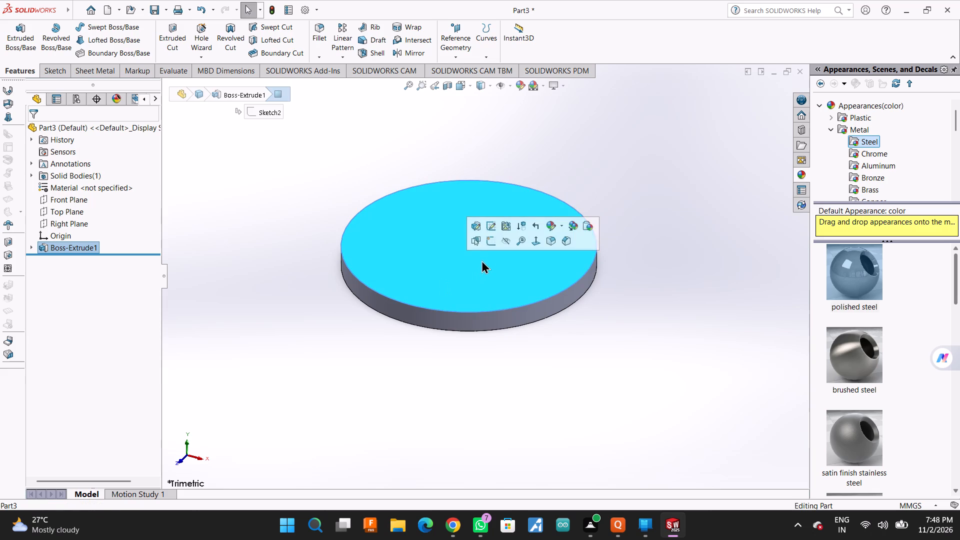
pyautogui.click(486, 245)
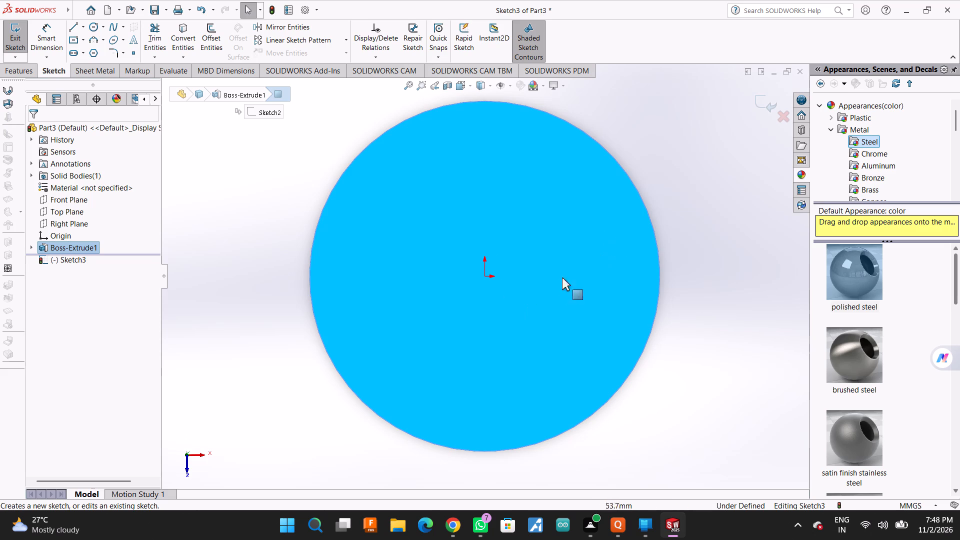
pyautogui.click(79, 21)
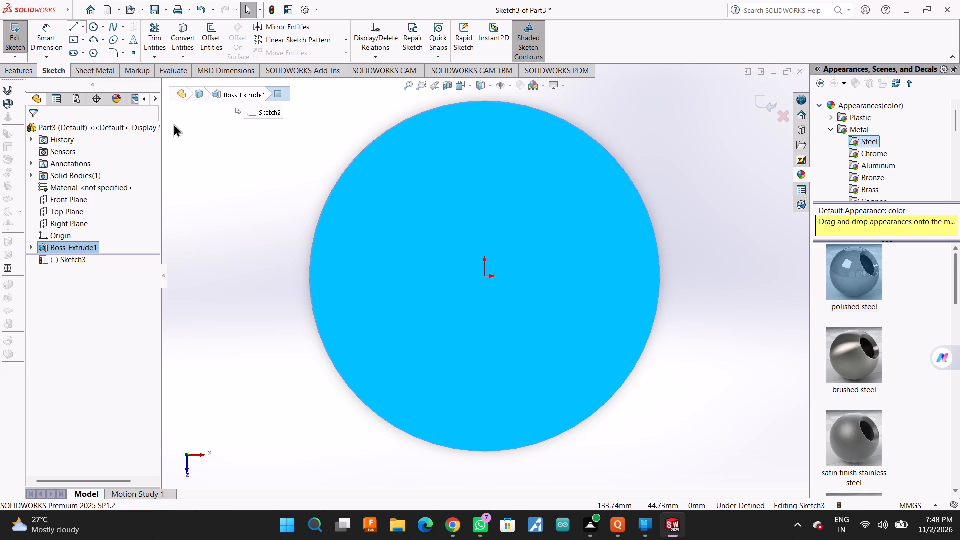
pyautogui.click(374, 251)
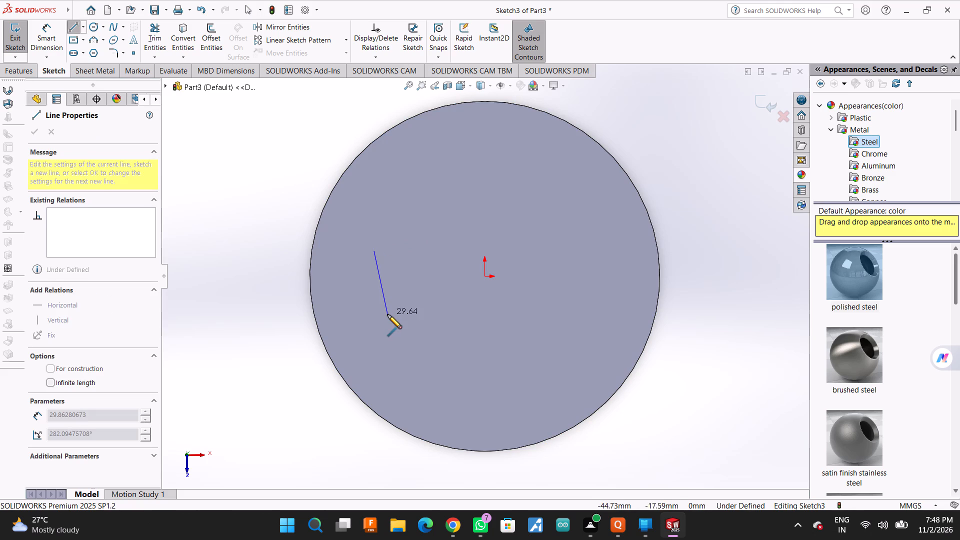
pyautogui.click(387, 314)
pyautogui.click(414, 272)
pyautogui.click(428, 330)
pyautogui.click(465, 306)
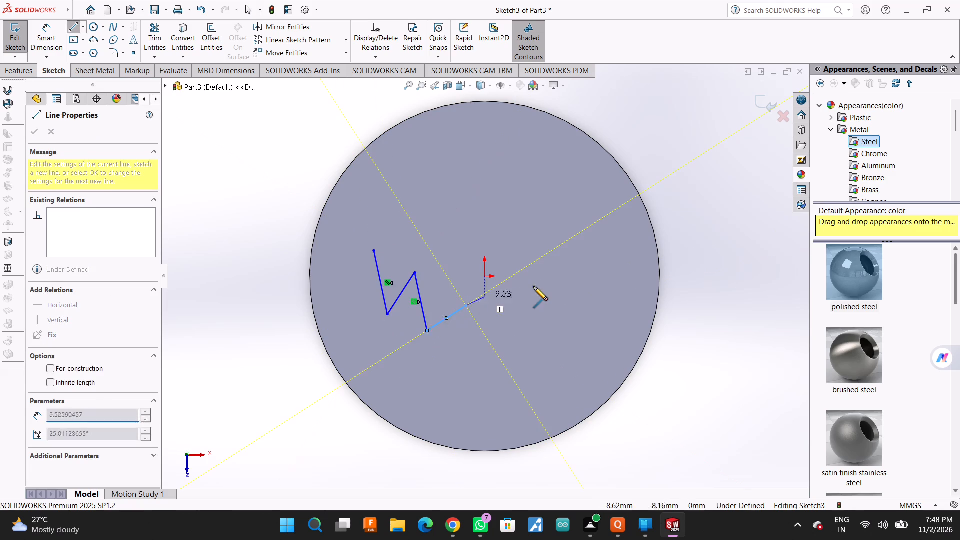
pyautogui.click(534, 286)
pyautogui.click(522, 333)
pyautogui.click(525, 313)
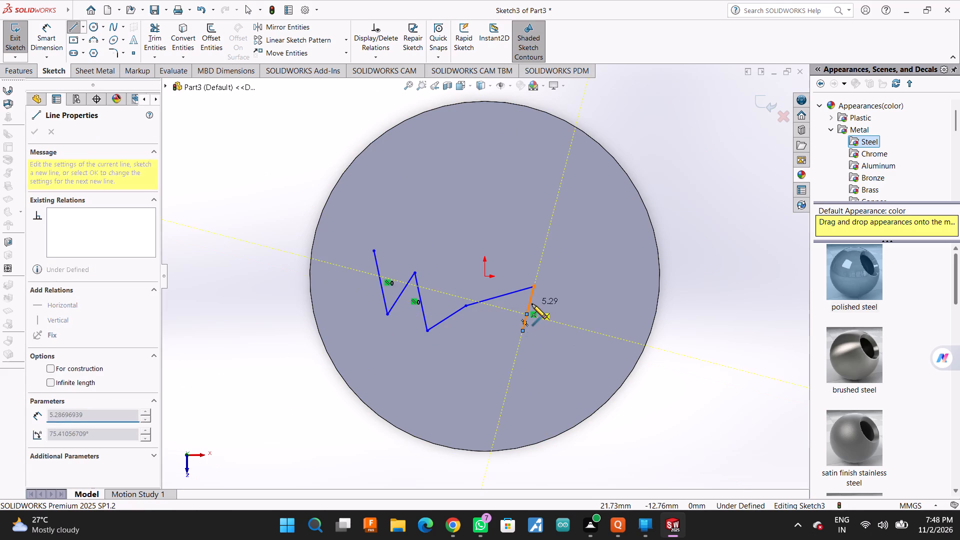
pyautogui.click(532, 303)
pyautogui.click(532, 314)
pyautogui.click(541, 318)
pyautogui.click(534, 321)
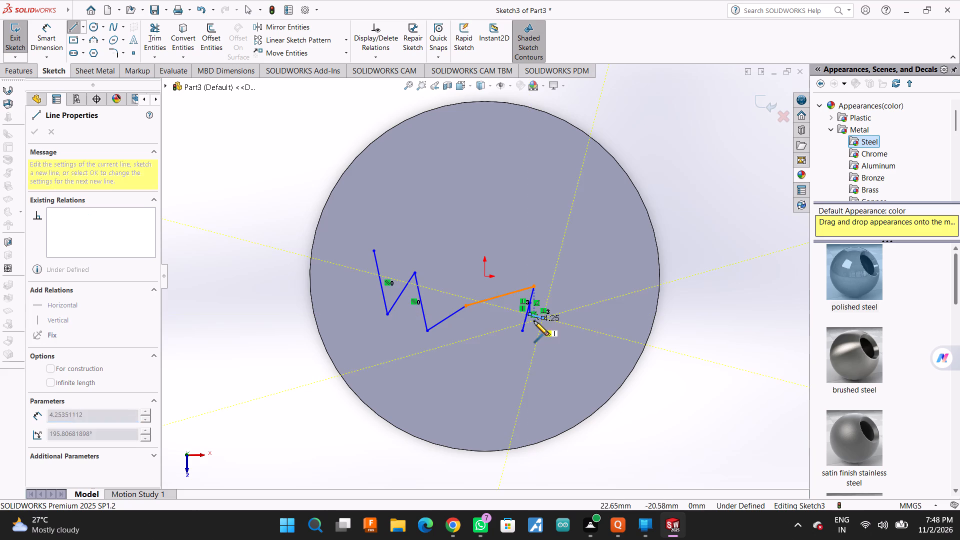
pyautogui.click(544, 312)
pyautogui.click(547, 322)
pyautogui.click(563, 305)
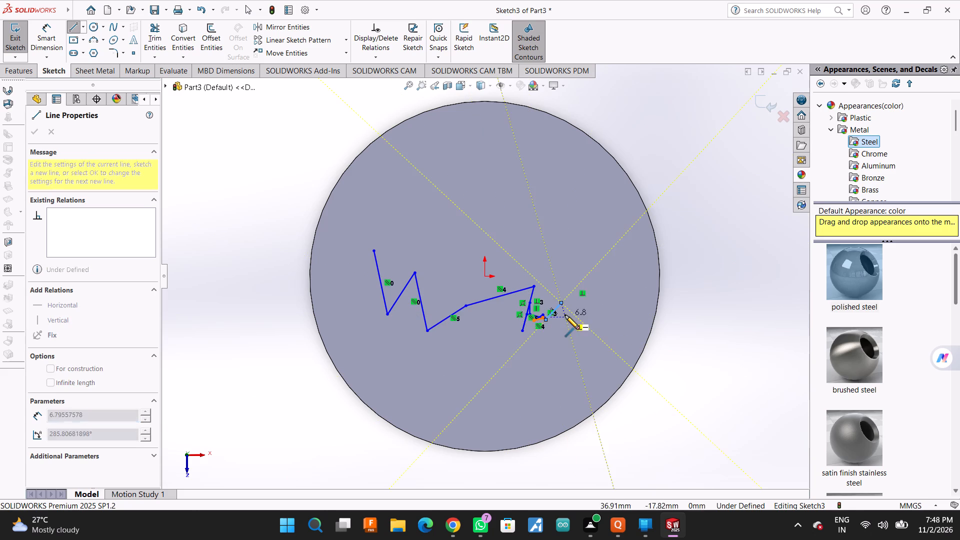
# Continue the connected lines in a rough open loop passing below the origin and back over above it, ending the chain there.
pyautogui.click(565, 315)
pyautogui.click(565, 324)
pyautogui.click(550, 341)
pyautogui.click(536, 354)
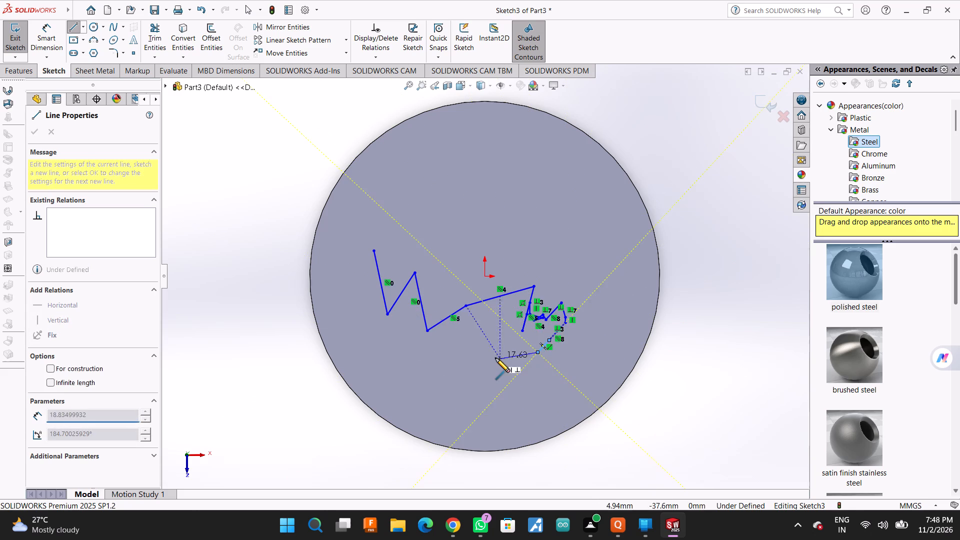
pyautogui.click(495, 358)
pyautogui.click(478, 362)
pyautogui.click(459, 349)
pyautogui.click(446, 317)
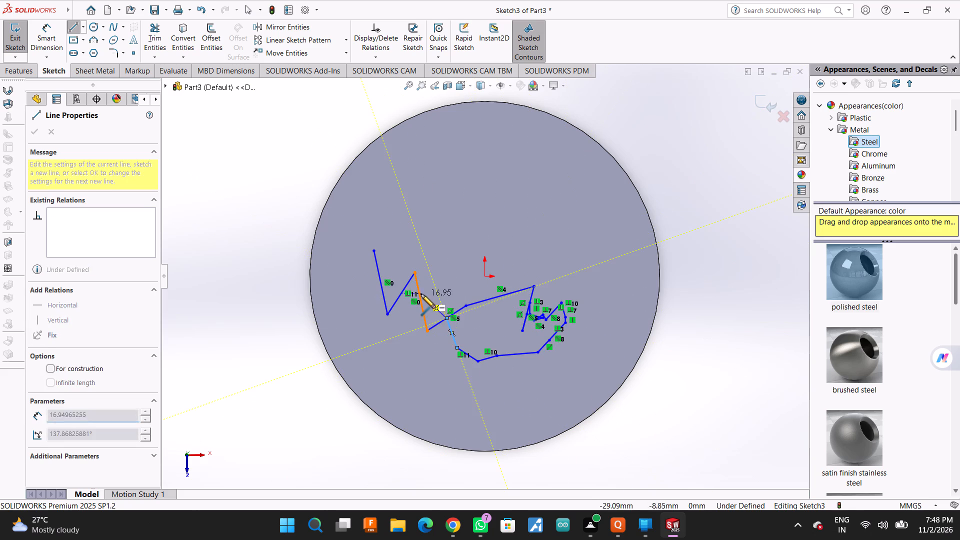
pyautogui.click(420, 293)
pyautogui.click(418, 271)
pyautogui.click(407, 219)
pyautogui.click(429, 203)
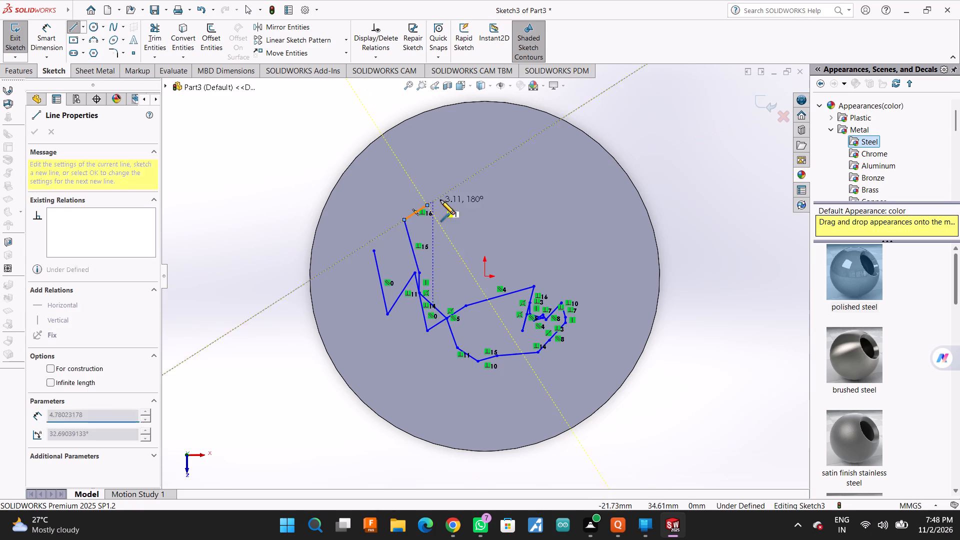
pyautogui.click(441, 199)
pyautogui.click(457, 196)
pyautogui.click(472, 196)
pyautogui.click(515, 208)
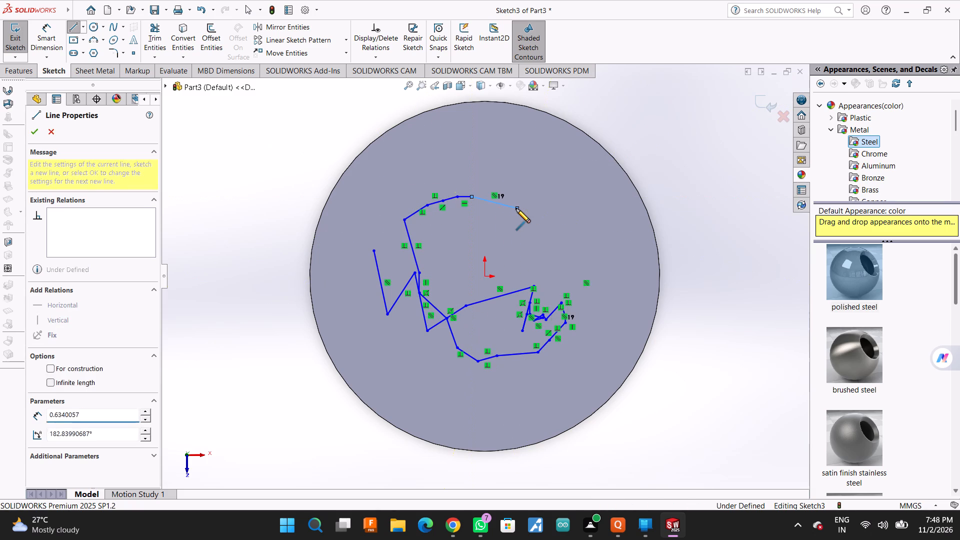
pyautogui.click(516, 208)
# Scribble a tight cluster of short zigzag lines above and to the right of the origin on the disc's top face.
pyautogui.click(535, 209)
pyautogui.click(535, 216)
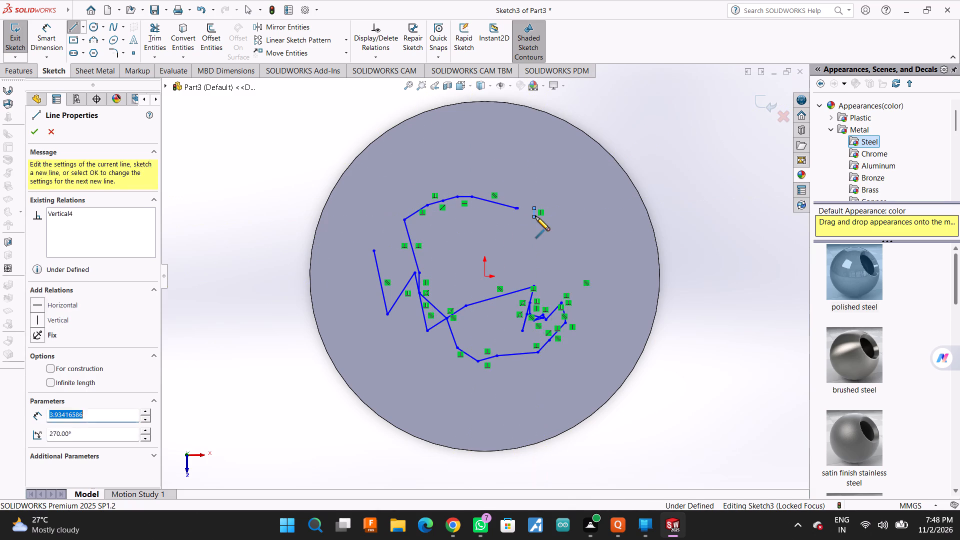
pyautogui.doubleClick(537, 224)
pyautogui.click(537, 233)
pyautogui.click(537, 237)
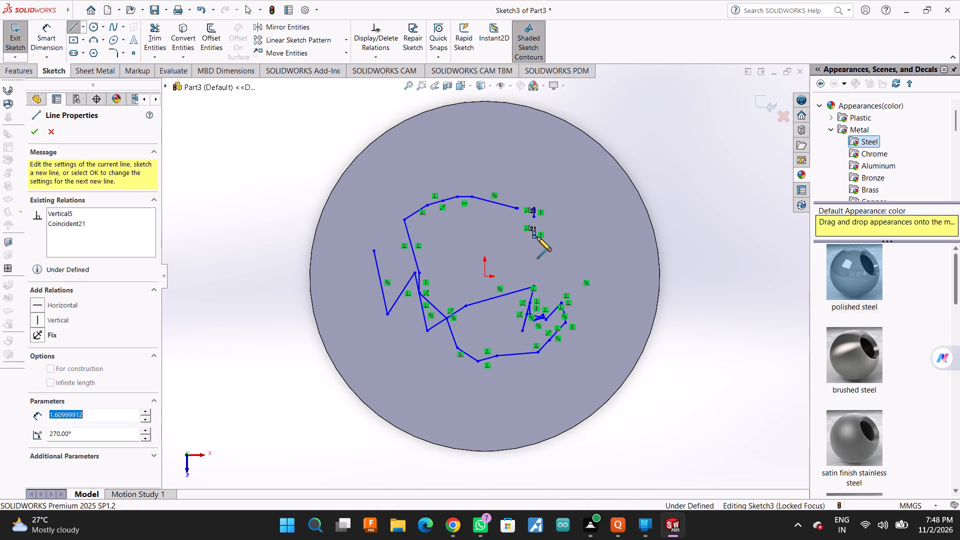
pyautogui.click(535, 244)
pyautogui.click(523, 246)
pyautogui.click(522, 241)
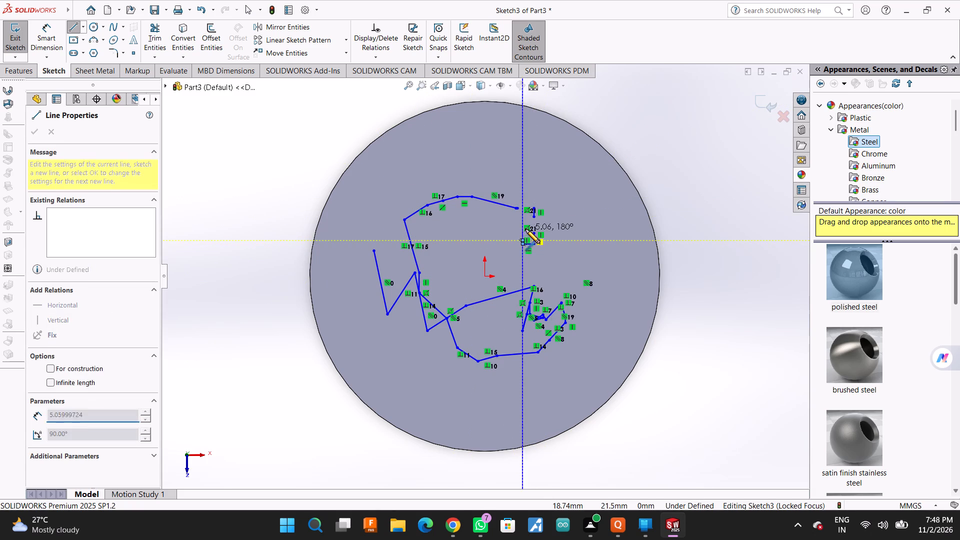
pyautogui.click(527, 220)
pyautogui.click(536, 209)
pyautogui.click(536, 209)
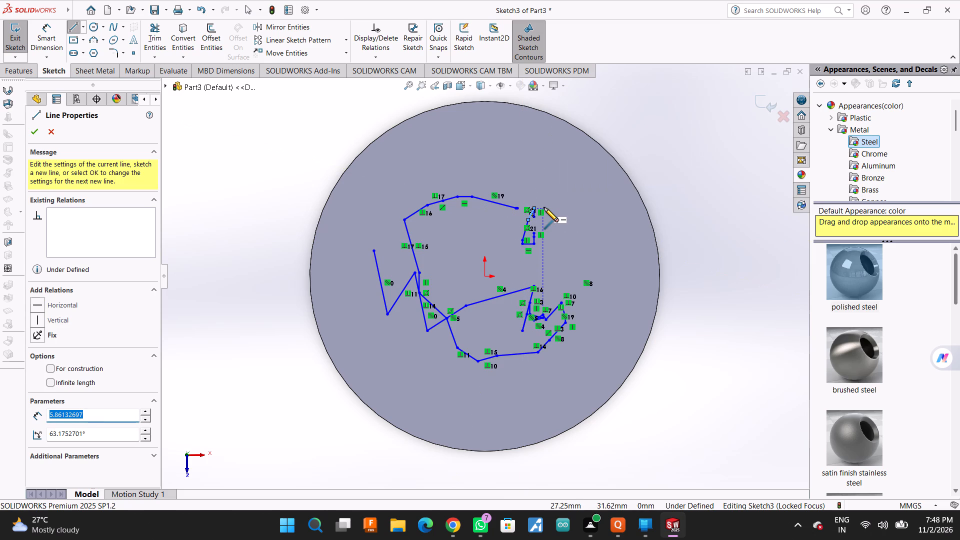
pyautogui.click(544, 224)
pyautogui.click(543, 241)
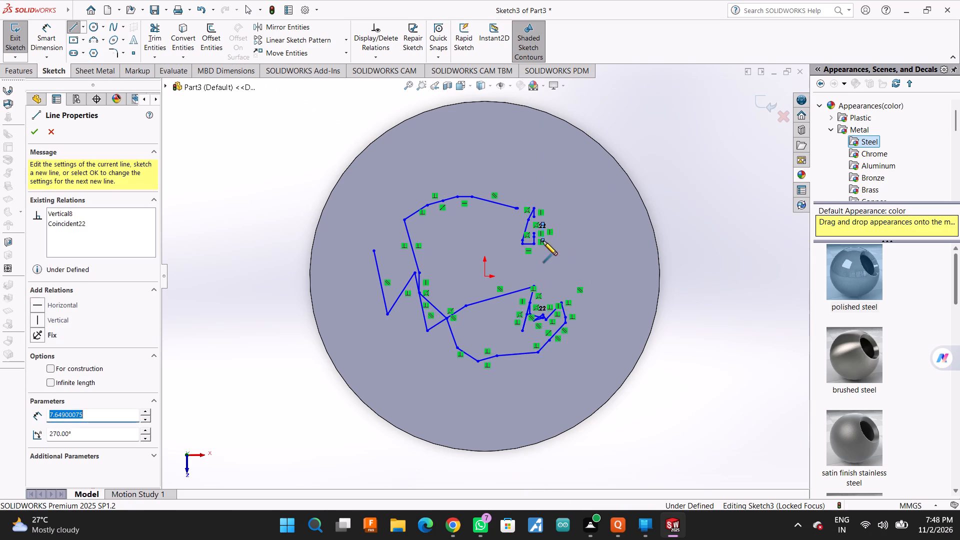
pyautogui.click(536, 231)
pyautogui.click(538, 213)
pyautogui.click(538, 213)
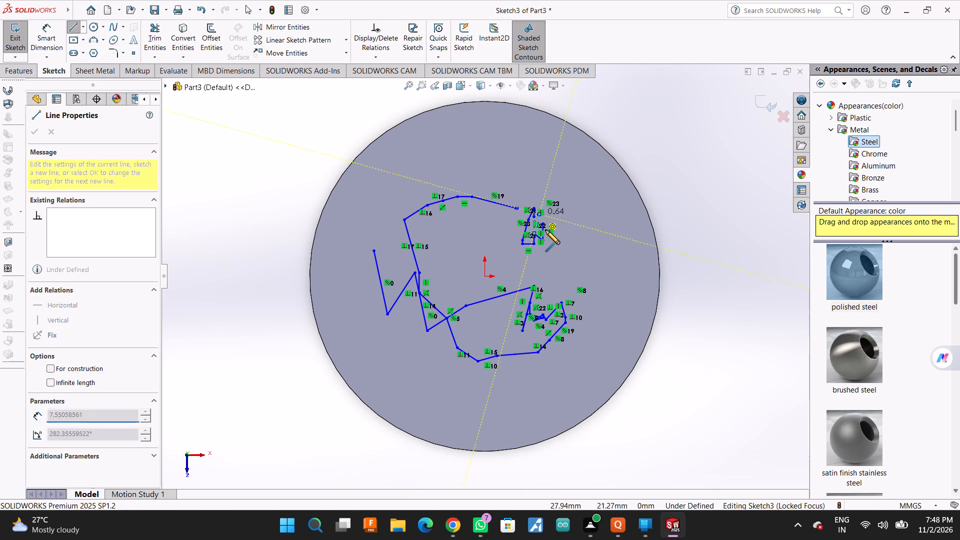
# Extend the zigzag into a rough open loop of connected lines toward the disc's upper-right area and back toward the origin.
pyautogui.click(545, 230)
pyautogui.click(550, 242)
pyautogui.click(575, 230)
pyautogui.click(578, 216)
pyautogui.click(587, 202)
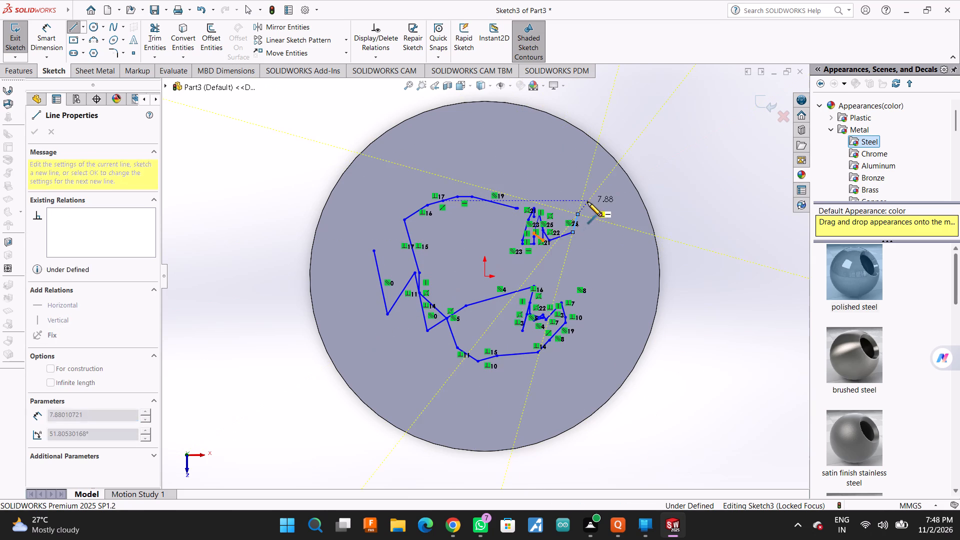
pyautogui.click(604, 213)
pyautogui.click(603, 234)
pyautogui.moveTo(599, 243); pyautogui.dragTo(582, 258)
pyautogui.click(570, 262)
pyautogui.click(544, 276)
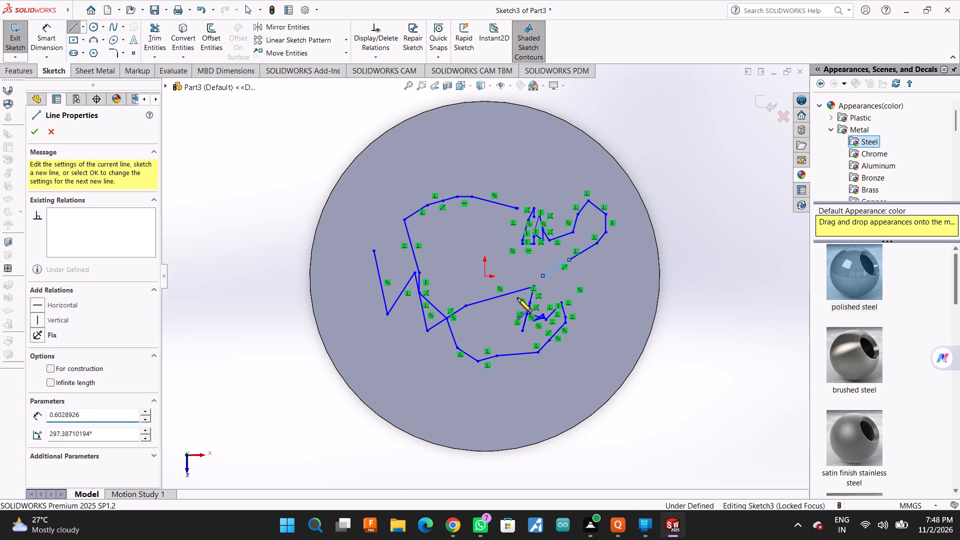
# Continue the lines diagonally below the origin and back up to its right, ending the chain with a short downward segment.
pyautogui.click(509, 304)
pyautogui.click(509, 304)
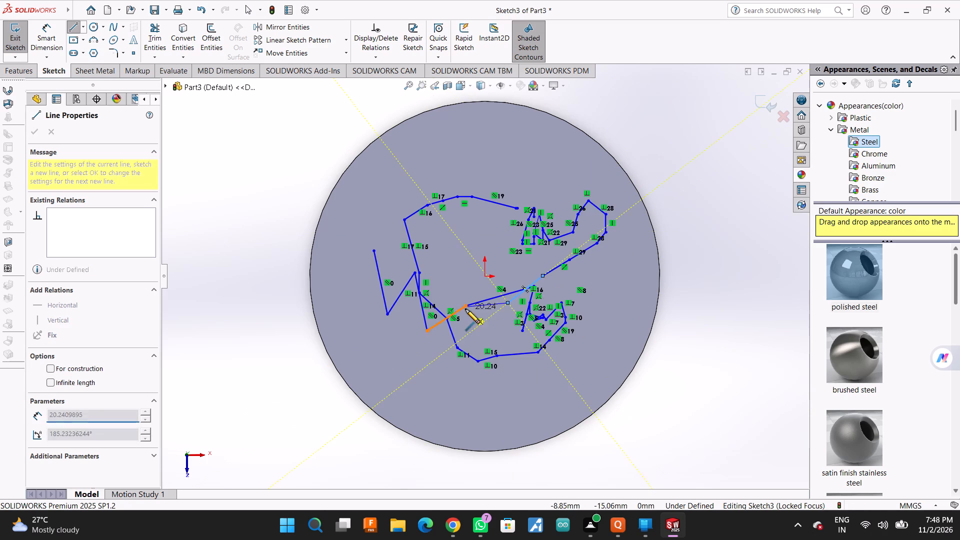
pyautogui.click(465, 309)
pyautogui.click(510, 289)
pyautogui.click(573, 265)
pyautogui.click(581, 283)
pyautogui.doubleClick(581, 299)
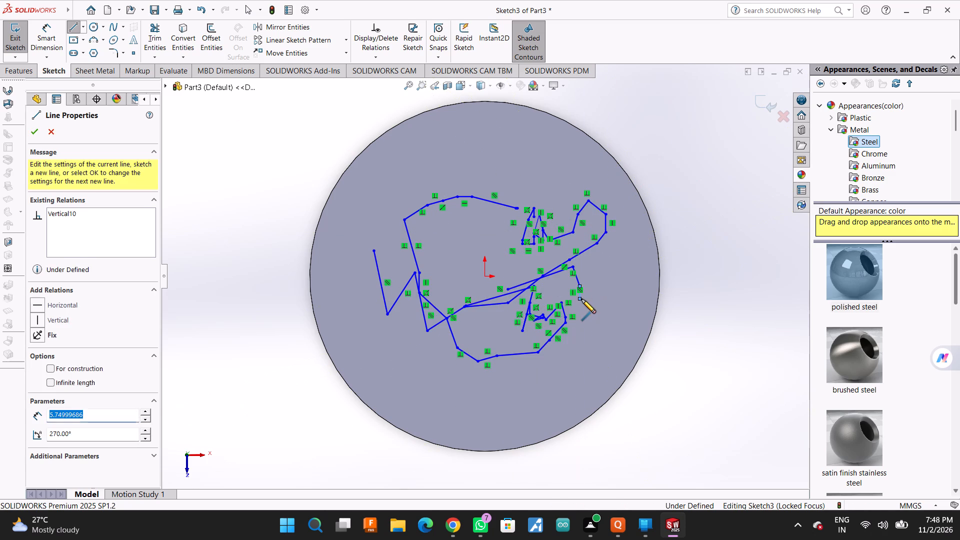
# Sketch a separate small open hook of connected lines just inside the disc's right edge.
pyautogui.click(603, 308)
pyautogui.click(607, 304)
pyautogui.click(623, 290)
pyautogui.click(626, 277)
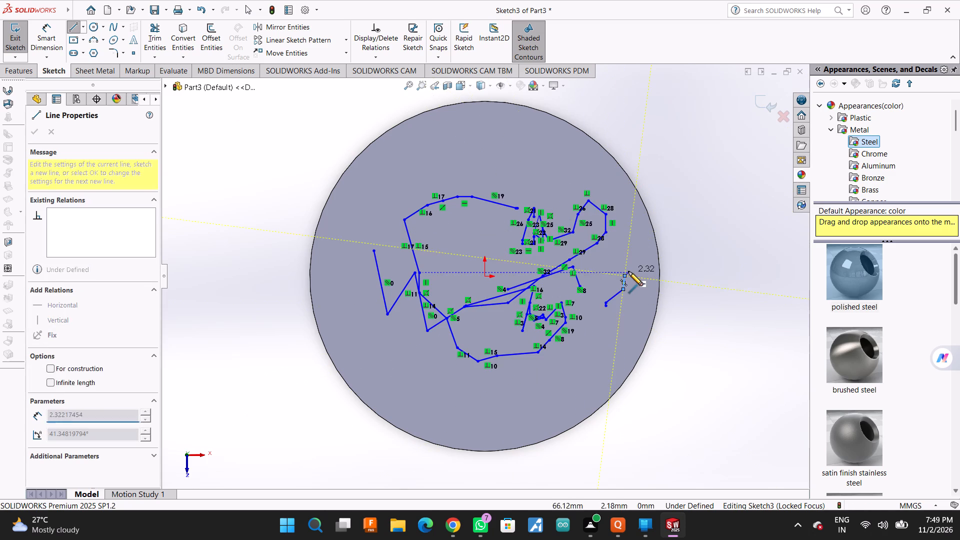
pyautogui.click(628, 271)
pyautogui.click(630, 300)
pyautogui.click(607, 310)
pyautogui.tripleClick(612, 329)
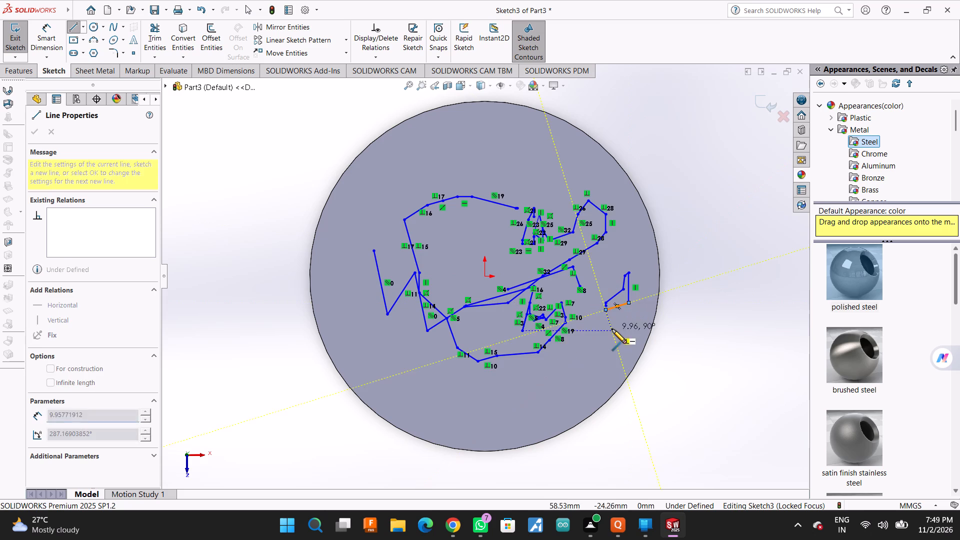
# Sketch a separate bent chain below the small hook, running out across the disc's right edge, and end it there.
pyautogui.moveTo(612, 329); pyautogui.dragTo(612, 341)
pyautogui.click(612, 342)
pyautogui.click(612, 343)
pyautogui.click(638, 317)
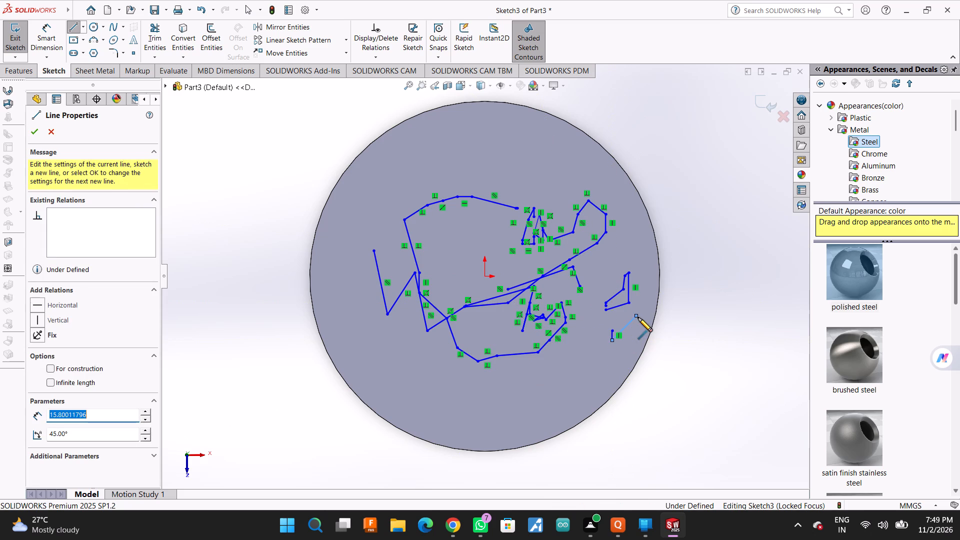
pyautogui.click(638, 317)
pyautogui.click(675, 326)
pyautogui.click(673, 320)
pyautogui.doubleClick(673, 320)
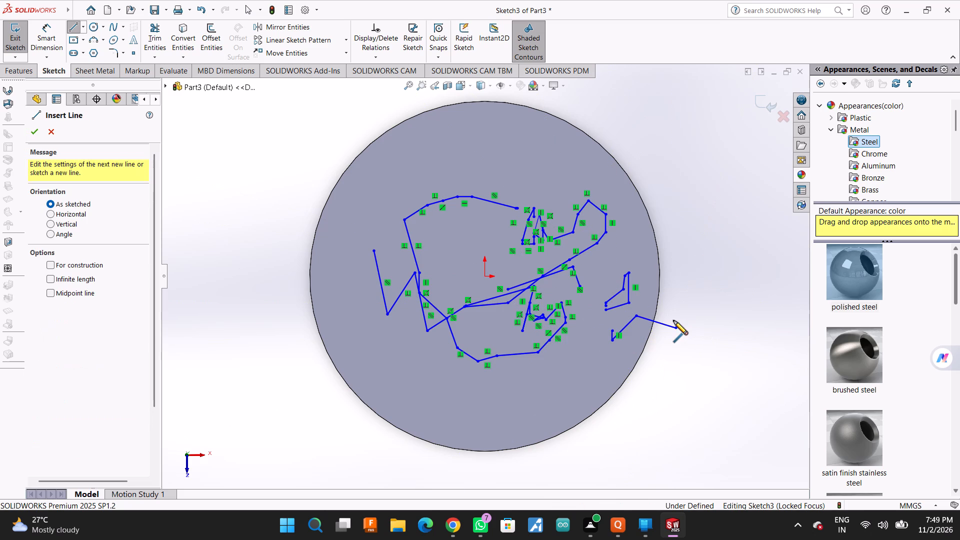
# Sketch an open chain outside the disc on its right side, with a short V, a rising line and a downturned end.
pyautogui.click(673, 320)
pyautogui.click(696, 306)
pyautogui.click(696, 306)
pyautogui.moveTo(715, 294); pyautogui.dragTo(721, 300)
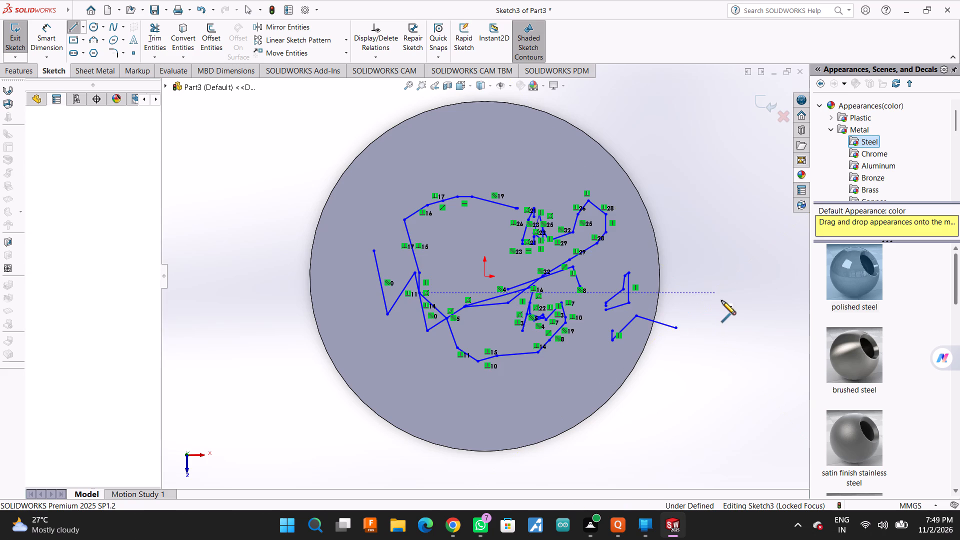
pyautogui.doubleClick(721, 300)
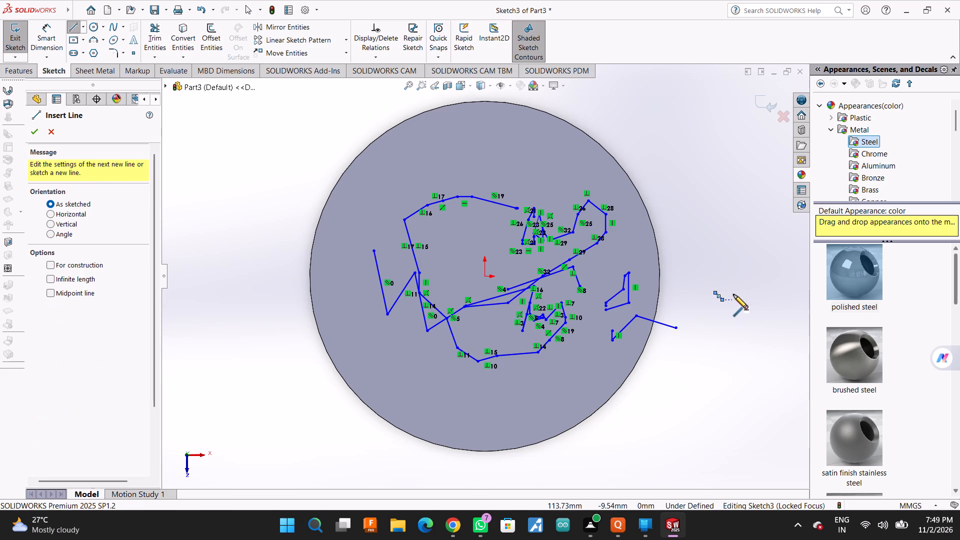
pyautogui.click(734, 292)
pyautogui.click(748, 274)
pyautogui.click(749, 274)
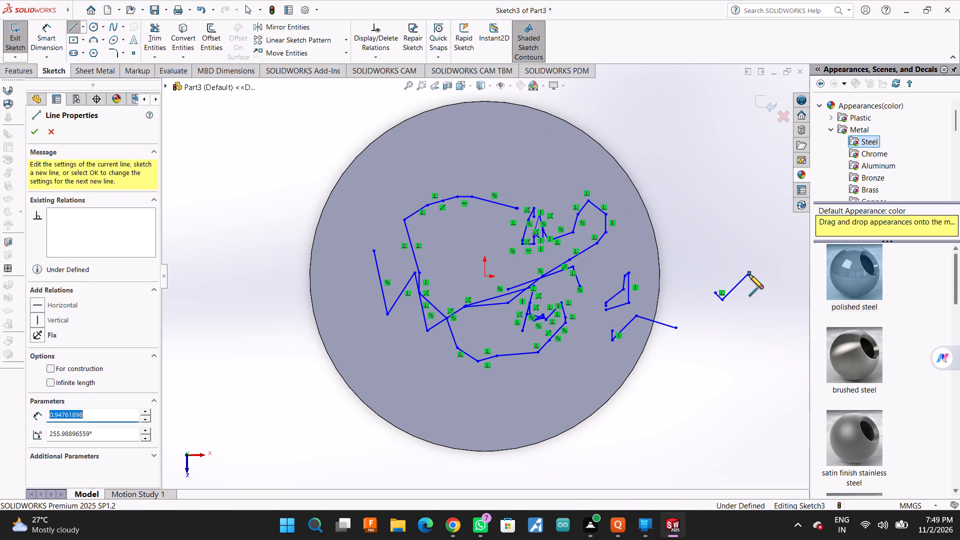
pyautogui.click(749, 274)
pyautogui.click(800, 269)
pyautogui.click(803, 286)
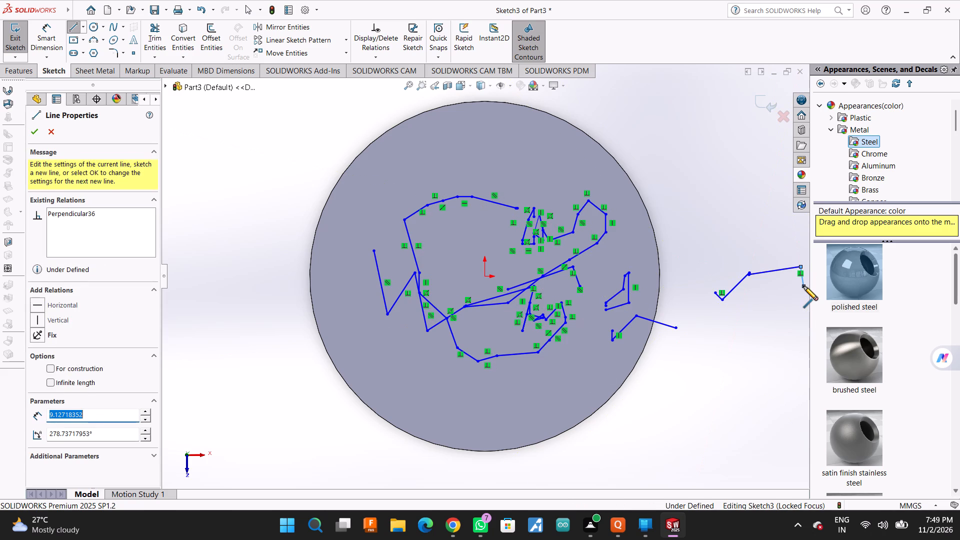
pyautogui.click(803, 286)
pyautogui.doubleClick(803, 307)
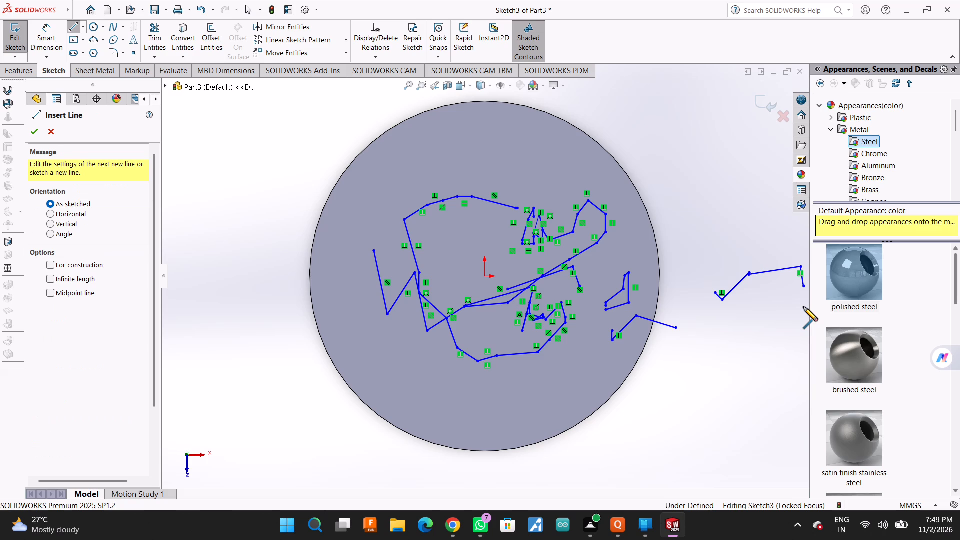
# Sketch a long narrow wedge outside the disc, then freehand lines curving down and back toward the disc's lower-right edge.
pyautogui.click(803, 307)
pyautogui.click(798, 316)
pyautogui.click(691, 308)
pyautogui.click(784, 291)
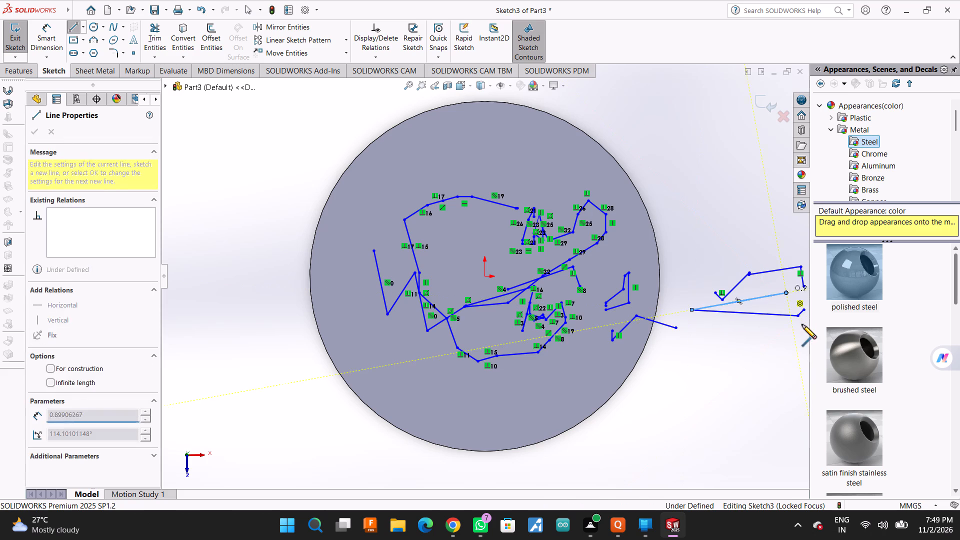
pyautogui.moveTo(802, 324); pyautogui.dragTo(801, 337)
pyautogui.click(798, 358)
pyautogui.moveTo(766, 381); pyautogui.dragTo(749, 381)
pyautogui.click(673, 382)
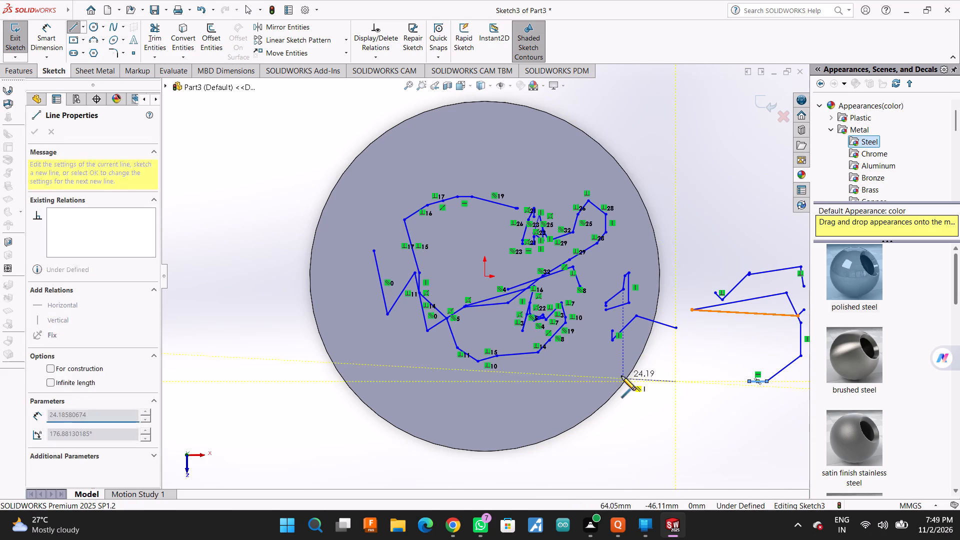
# Run connected lines from outside the lower-right edge across the disc, hooking upward to the lower left of the origin.
pyautogui.click(621, 376)
pyautogui.click(554, 364)
pyautogui.click(422, 328)
pyautogui.click(427, 300)
pyautogui.click(445, 282)
pyautogui.click(455, 285)
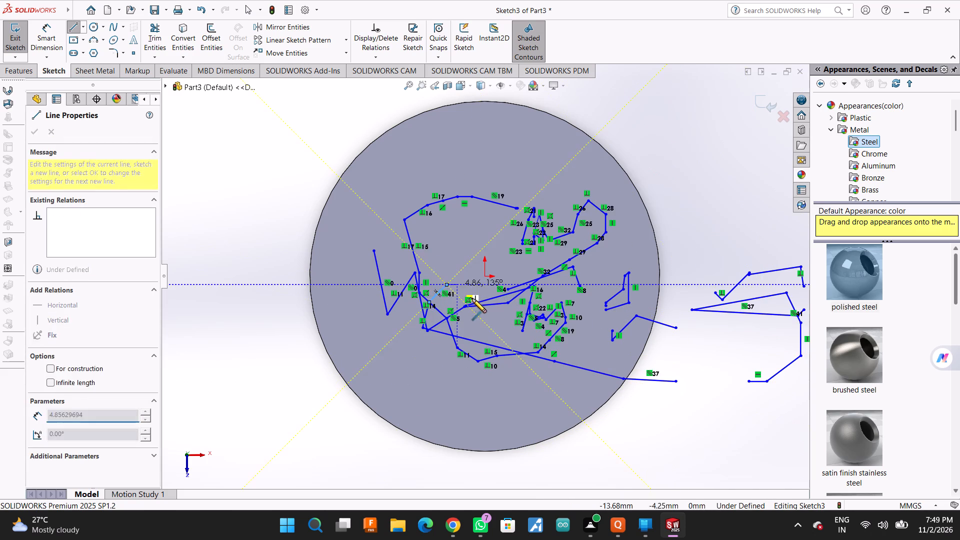
# Continue the chain with short lines down and back up in a narrow zigzag just below the origin.
pyautogui.click(472, 299)
pyautogui.click(474, 309)
pyautogui.click(476, 327)
pyautogui.click(473, 340)
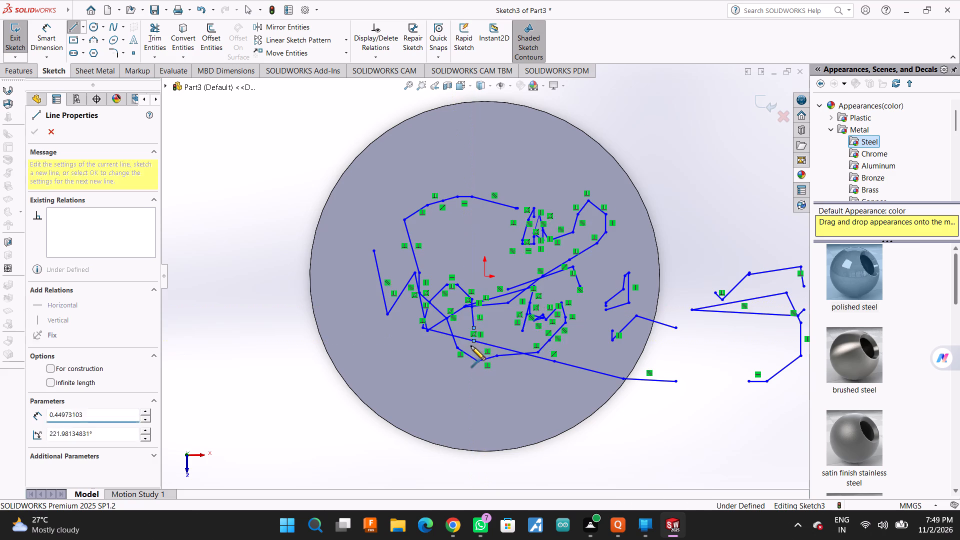
pyautogui.click(471, 346)
pyautogui.click(470, 352)
pyautogui.click(469, 344)
pyautogui.click(468, 336)
pyautogui.click(469, 332)
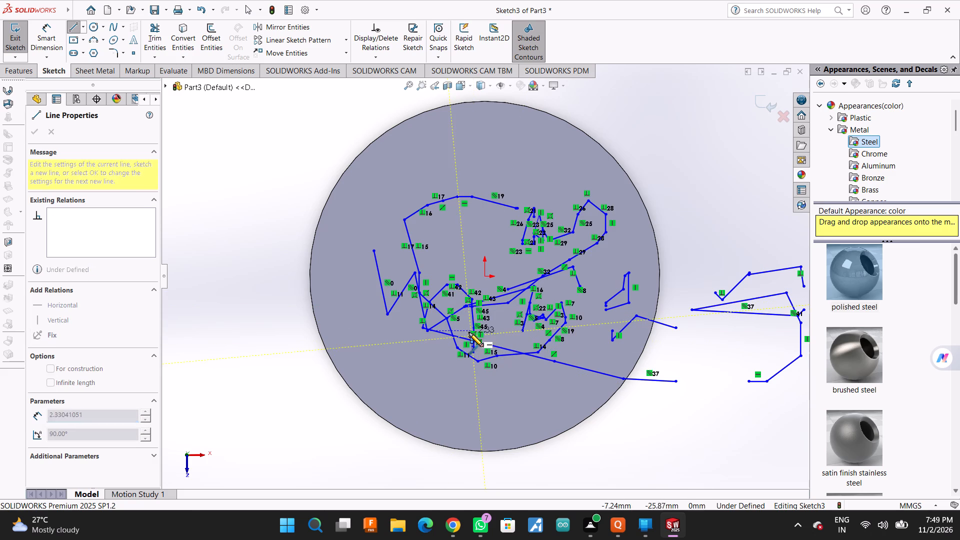
# Sketch a rough loop of connected lines below and to the right of the origin, returning to the narrow zigzag.
pyautogui.click(493, 311)
pyautogui.click(537, 312)
pyautogui.click(540, 325)
pyautogui.click(532, 337)
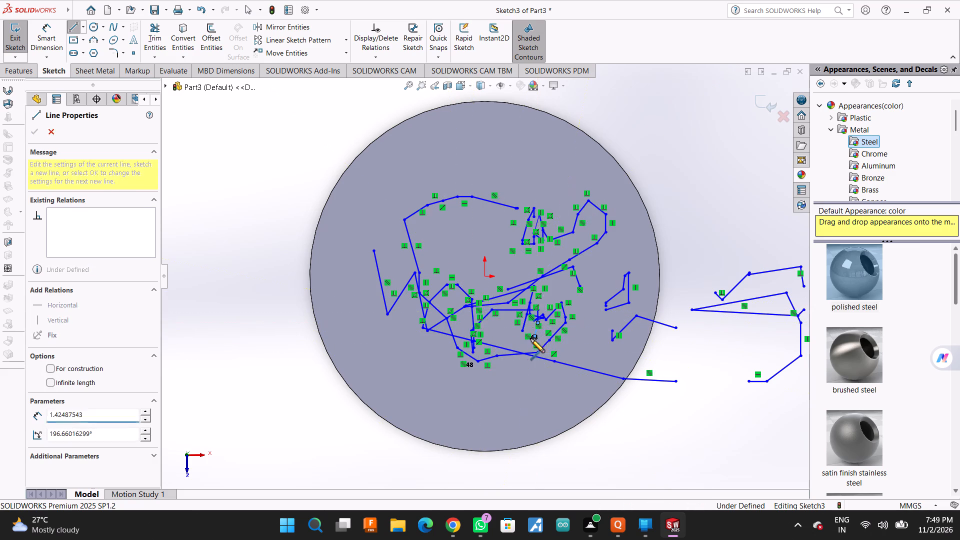
pyautogui.click(519, 341)
pyautogui.click(507, 346)
pyautogui.click(491, 350)
pyautogui.click(475, 340)
pyautogui.click(476, 317)
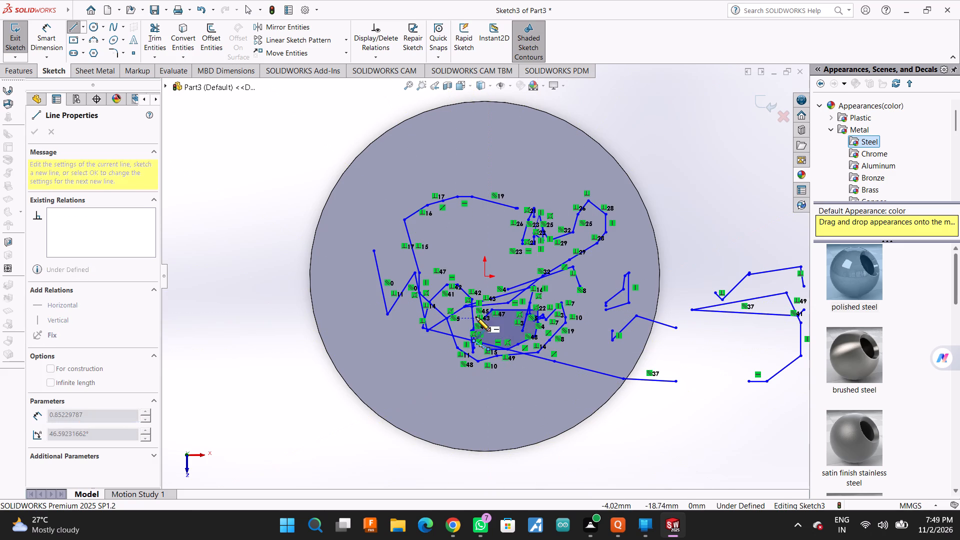
# Continue the lines up past the origin and around in a rough loop over the disc's right half.
pyautogui.moveTo(490, 294); pyautogui.dragTo(499, 287)
pyautogui.click(512, 270)
pyautogui.click(557, 244)
pyautogui.click(583, 249)
pyautogui.moveTo(601, 270); pyautogui.dragTo(606, 279)
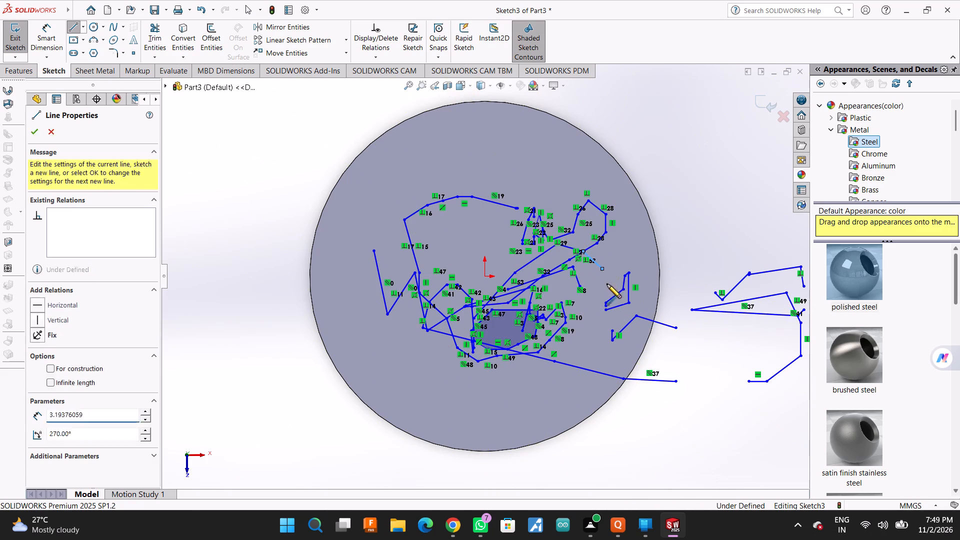
pyautogui.click(607, 287)
pyautogui.moveTo(601, 313); pyautogui.dragTo(599, 318)
pyautogui.moveTo(589, 324); pyautogui.dragTo(585, 330)
pyautogui.click(578, 331)
pyautogui.click(572, 334)
pyautogui.click(559, 329)
pyautogui.click(541, 315)
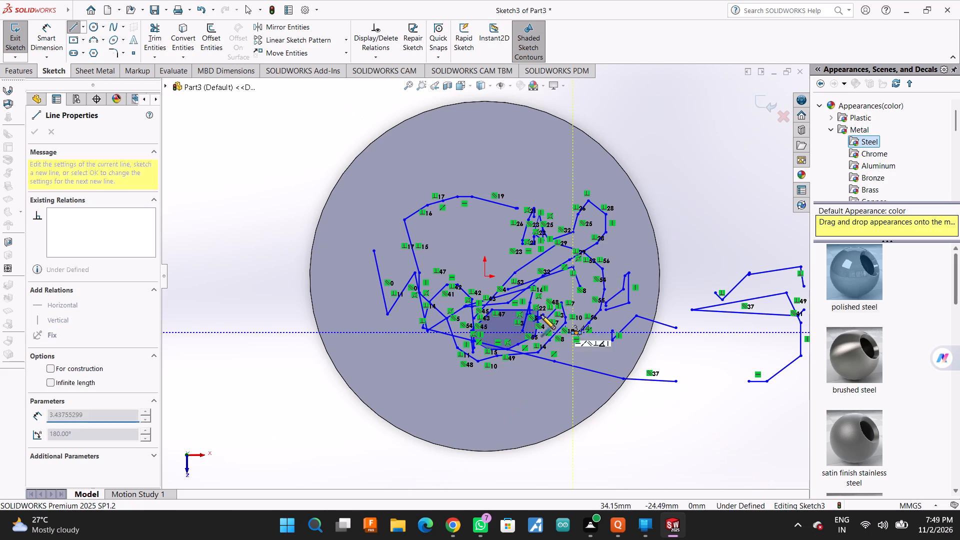
# Carry the connected lines up and out across the disc's right edge, curving down and back toward the disc.
pyautogui.click(539, 292)
pyautogui.click(550, 273)
pyautogui.click(609, 261)
pyautogui.moveTo(660, 256); pyautogui.dragTo(663, 261)
pyautogui.moveTo(719, 277); pyautogui.dragTo(719, 282)
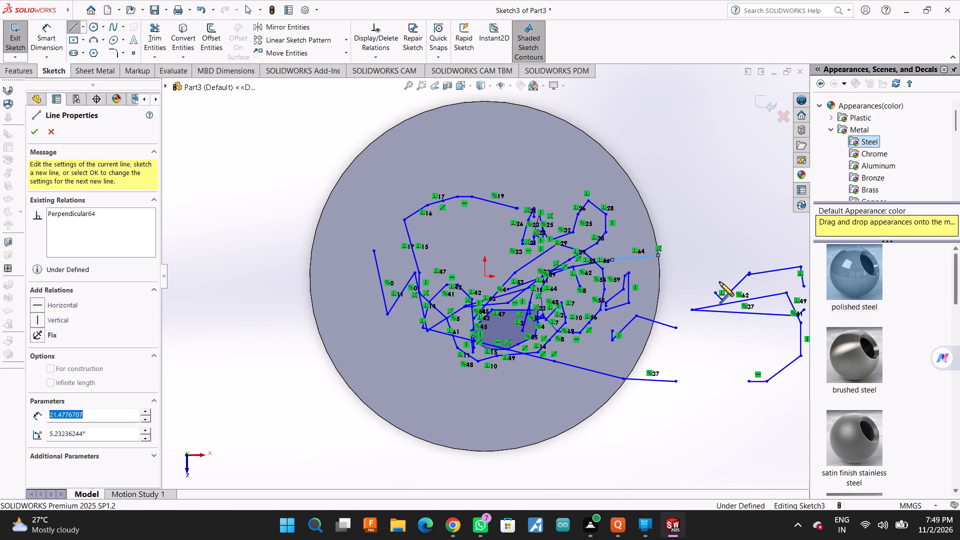
pyautogui.moveTo(719, 282); pyautogui.dragTo(720, 284)
pyautogui.click(722, 305)
pyautogui.click(720, 314)
pyautogui.click(714, 320)
pyautogui.click(701, 324)
pyautogui.doubleClick(677, 328)
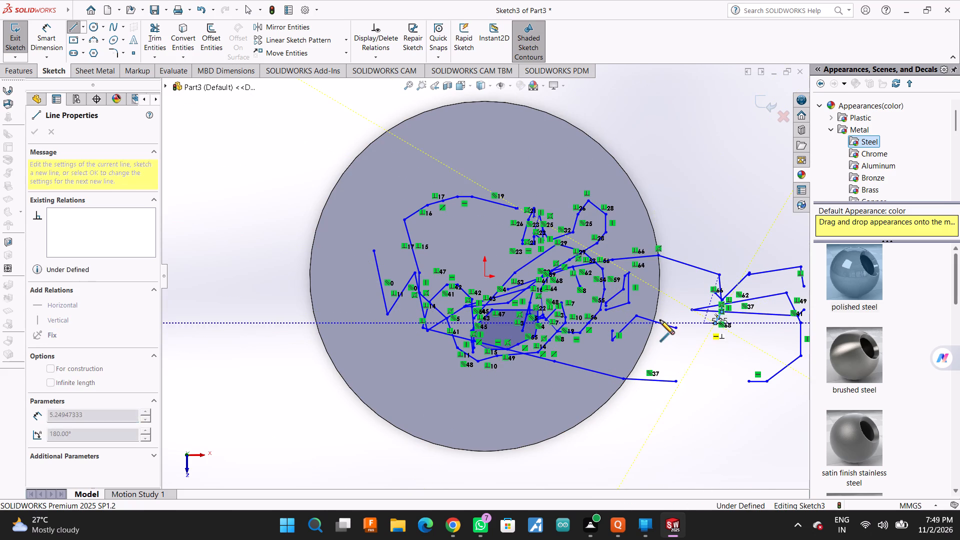
# Continue the scribble up along the disc's right edge and outward in a second downward curve outside the disc.
pyautogui.click(660, 320)
pyautogui.click(654, 311)
pyautogui.click(656, 302)
pyautogui.click(660, 296)
pyautogui.click(662, 291)
pyautogui.click(668, 282)
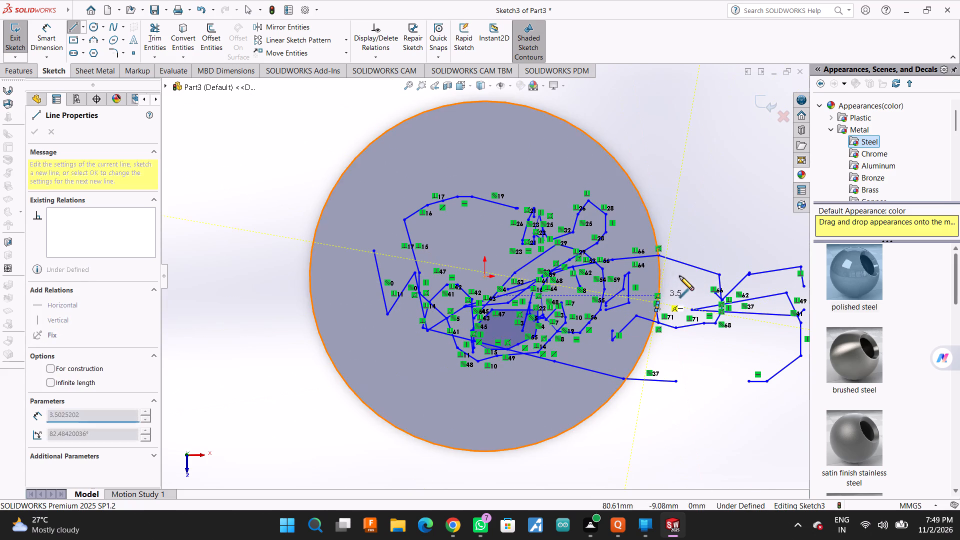
pyautogui.click(679, 276)
pyautogui.moveTo(709, 277); pyautogui.dragTo(711, 282)
pyautogui.click(725, 287)
pyautogui.moveTo(737, 302); pyautogui.dragTo(740, 311)
pyautogui.moveTo(745, 326); pyautogui.dragTo(747, 332)
pyautogui.click(747, 336)
pyautogui.click(742, 346)
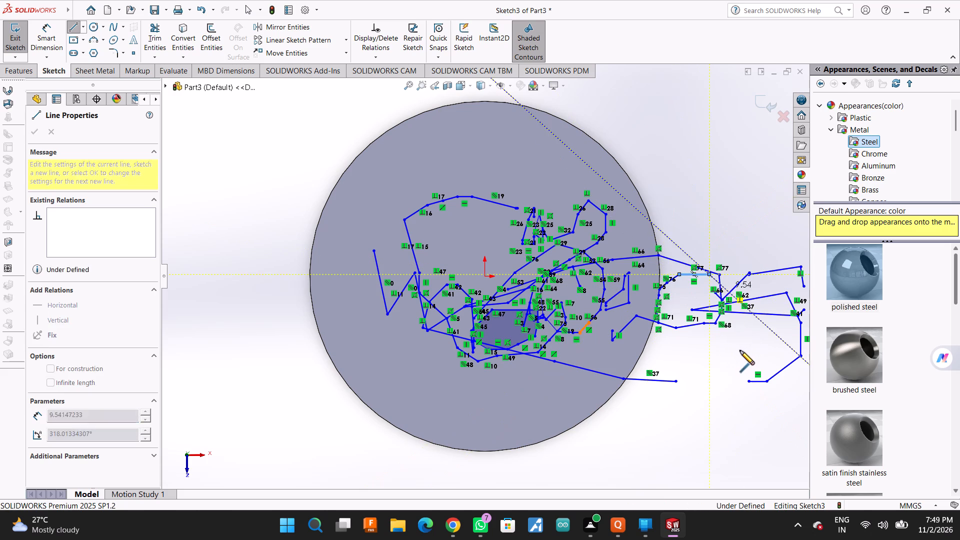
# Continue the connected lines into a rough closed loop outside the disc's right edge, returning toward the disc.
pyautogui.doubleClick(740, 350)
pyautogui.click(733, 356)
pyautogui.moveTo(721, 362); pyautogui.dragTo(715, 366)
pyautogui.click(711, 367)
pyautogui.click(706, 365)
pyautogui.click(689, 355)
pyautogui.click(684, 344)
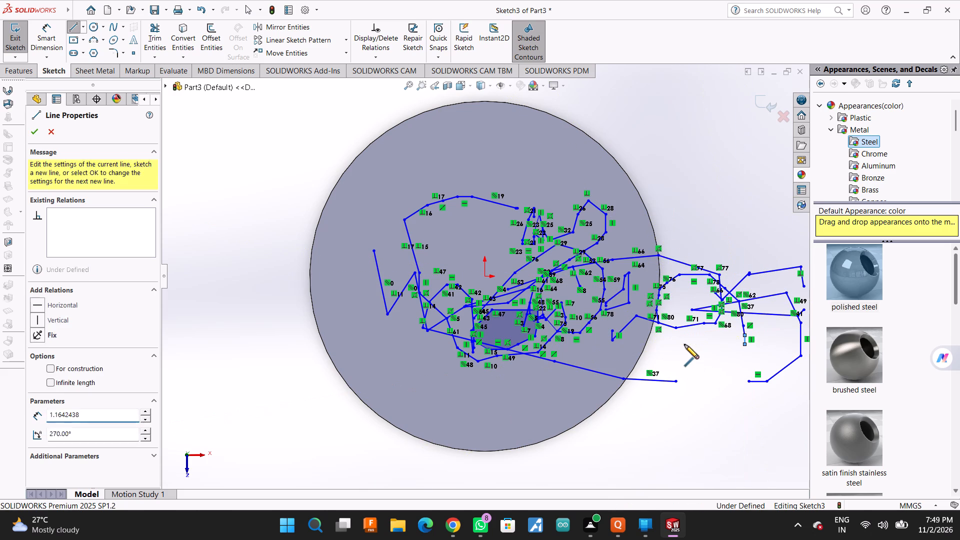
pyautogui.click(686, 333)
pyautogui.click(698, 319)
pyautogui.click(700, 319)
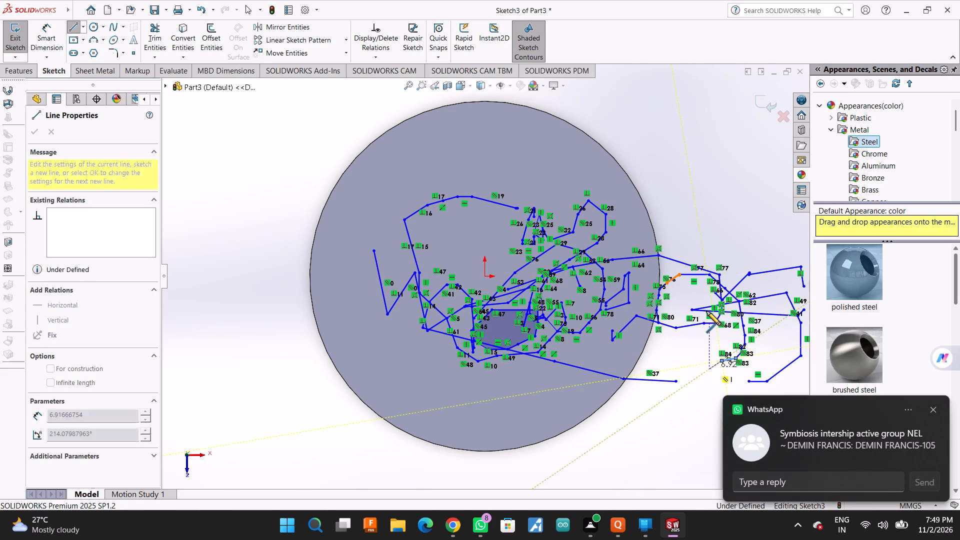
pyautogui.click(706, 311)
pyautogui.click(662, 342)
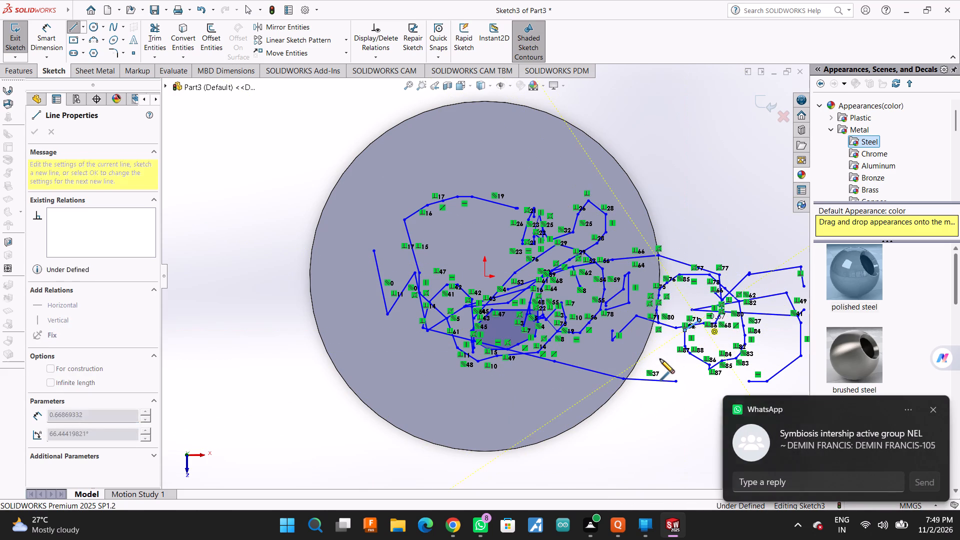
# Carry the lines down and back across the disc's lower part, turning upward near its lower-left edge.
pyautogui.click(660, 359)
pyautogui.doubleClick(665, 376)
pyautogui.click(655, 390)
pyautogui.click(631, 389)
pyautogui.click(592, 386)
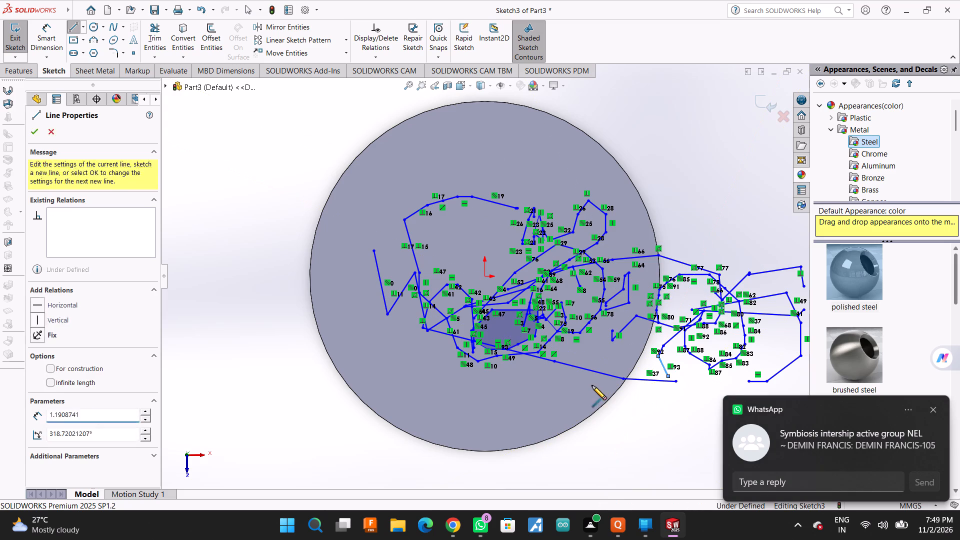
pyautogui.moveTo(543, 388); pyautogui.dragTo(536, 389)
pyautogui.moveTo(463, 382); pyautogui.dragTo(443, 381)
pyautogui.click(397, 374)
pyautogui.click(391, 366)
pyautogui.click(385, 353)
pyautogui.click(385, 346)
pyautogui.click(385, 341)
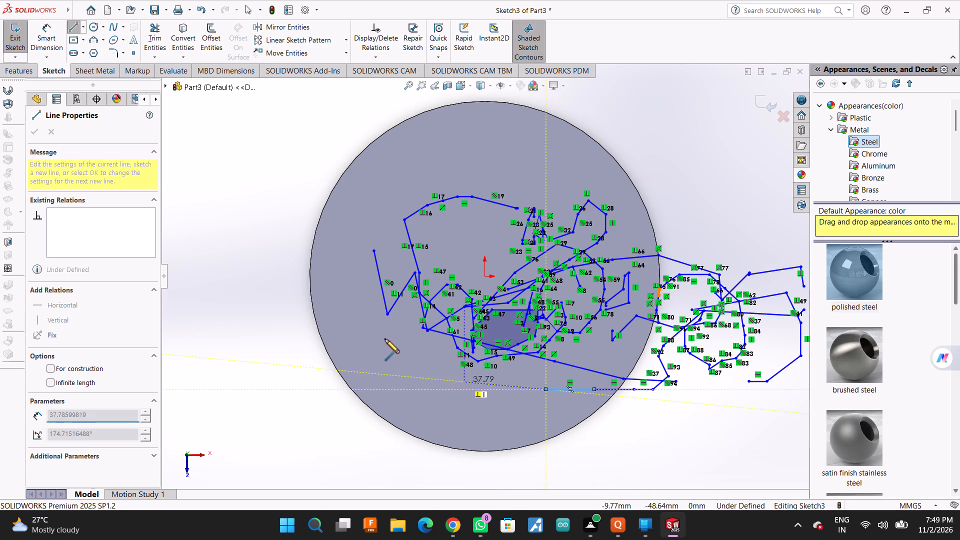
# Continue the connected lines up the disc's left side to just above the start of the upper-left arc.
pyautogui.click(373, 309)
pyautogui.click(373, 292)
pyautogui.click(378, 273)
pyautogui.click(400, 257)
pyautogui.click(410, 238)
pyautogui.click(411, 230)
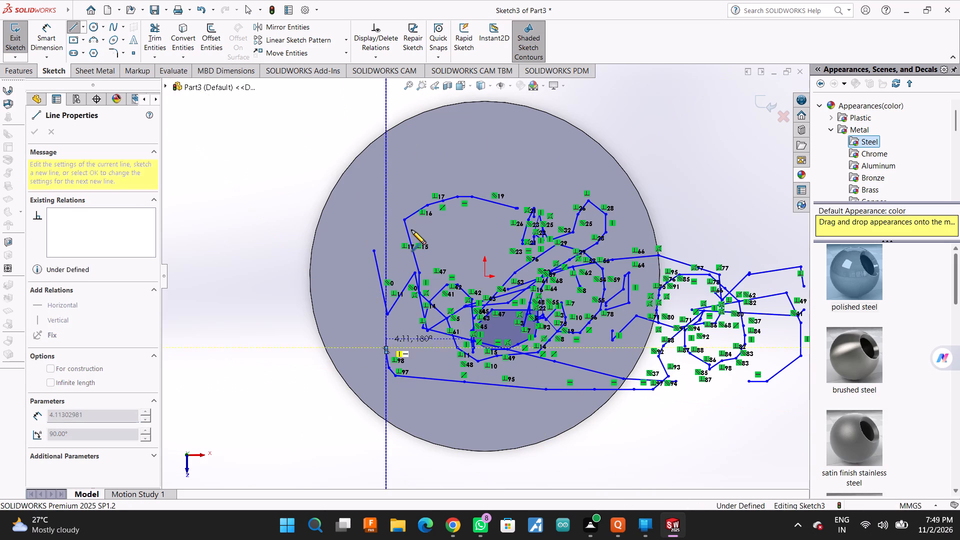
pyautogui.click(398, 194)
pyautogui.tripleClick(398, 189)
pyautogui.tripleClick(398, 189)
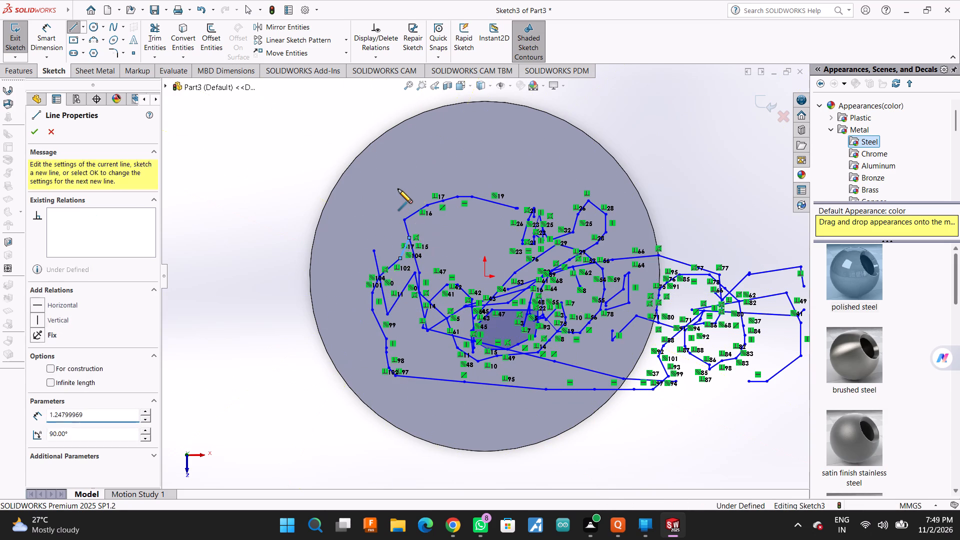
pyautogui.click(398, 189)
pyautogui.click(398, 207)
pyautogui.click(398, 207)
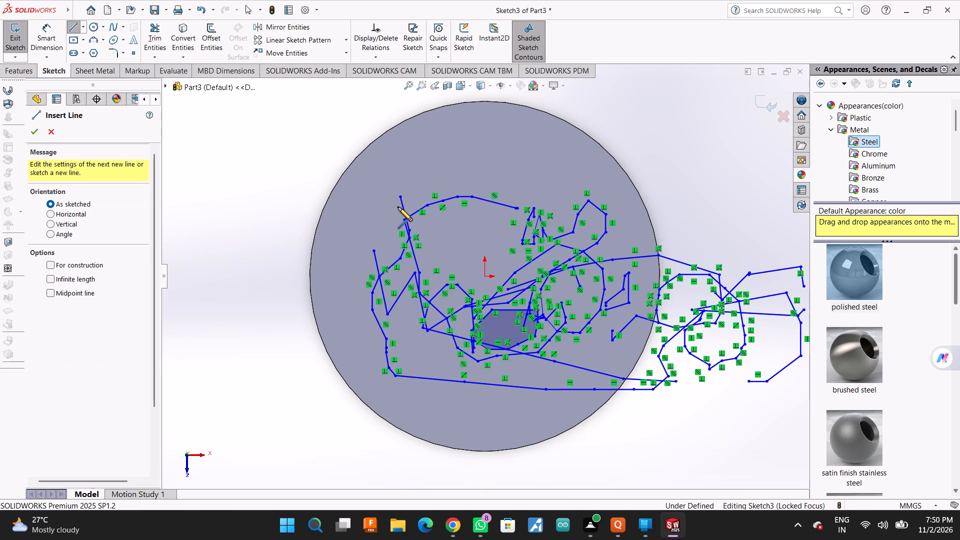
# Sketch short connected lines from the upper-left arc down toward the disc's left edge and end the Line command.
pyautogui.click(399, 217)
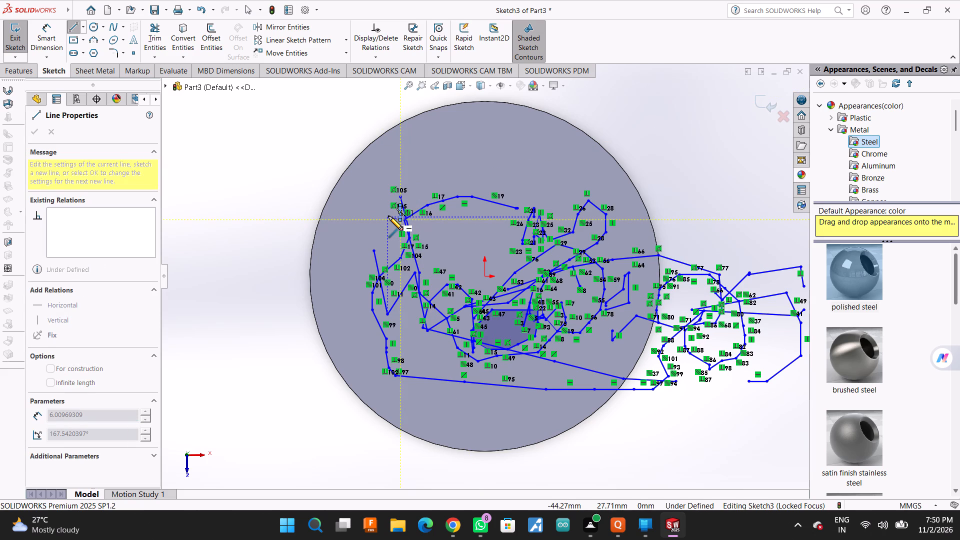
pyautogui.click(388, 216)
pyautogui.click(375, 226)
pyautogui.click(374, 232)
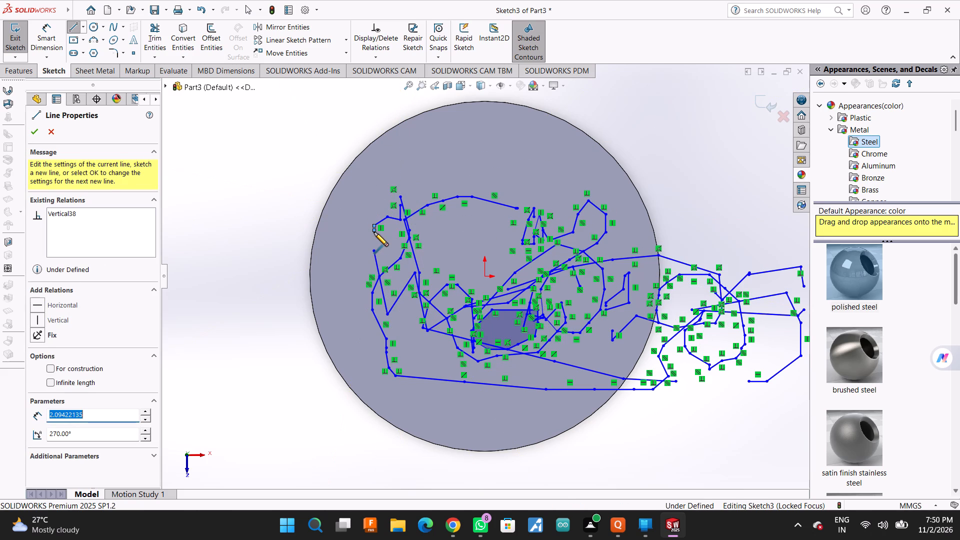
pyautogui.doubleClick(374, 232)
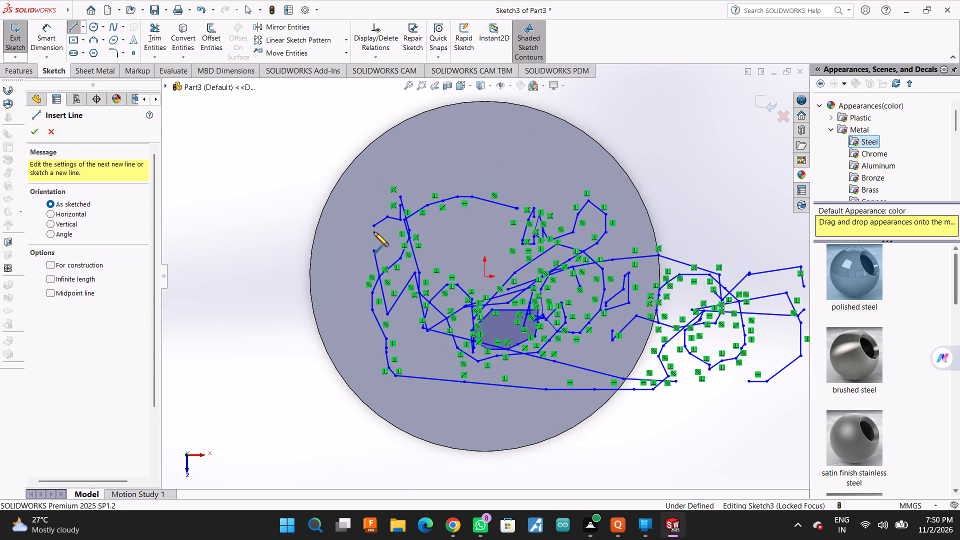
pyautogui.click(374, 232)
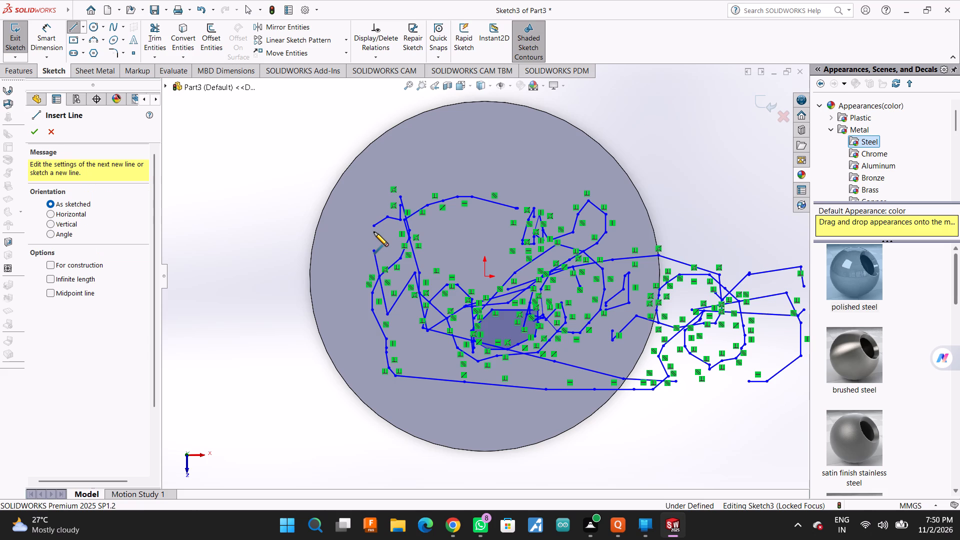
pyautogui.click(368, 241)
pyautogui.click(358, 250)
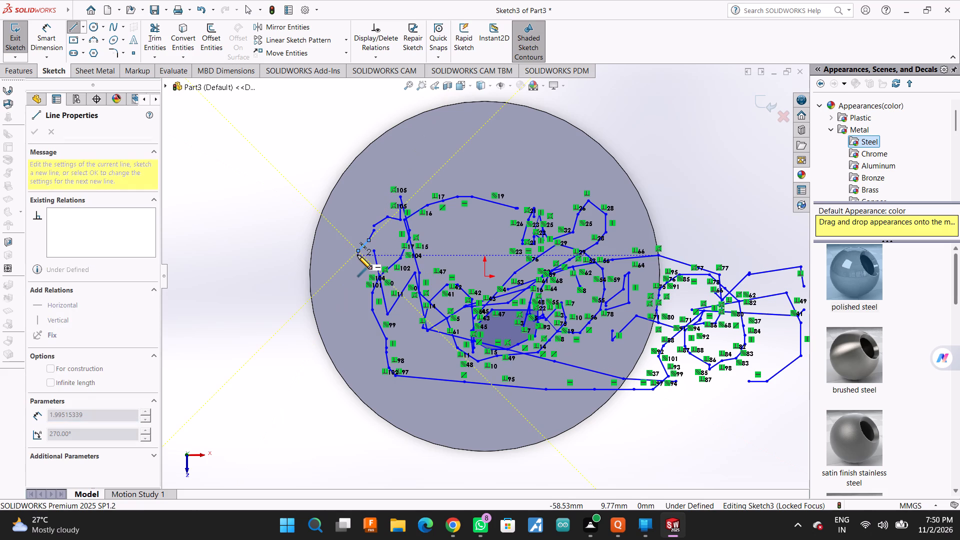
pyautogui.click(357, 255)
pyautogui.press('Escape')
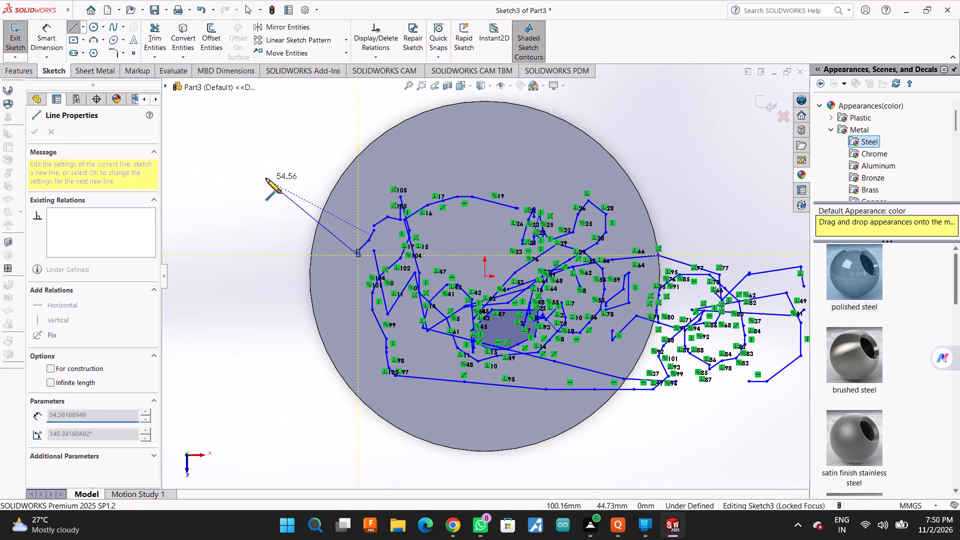
# Delete all the freehand lines on the flange's top face and exit the sketch.
pyautogui.scroll(3, 330, 168)
pyautogui.moveTo(333, 139); pyautogui.dragTo(715, 421)
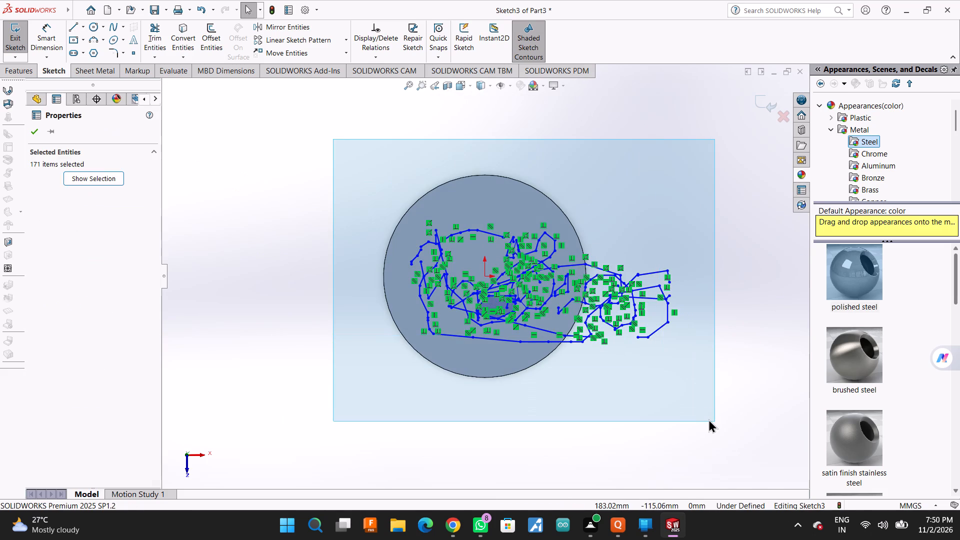
pyautogui.press('Delete')
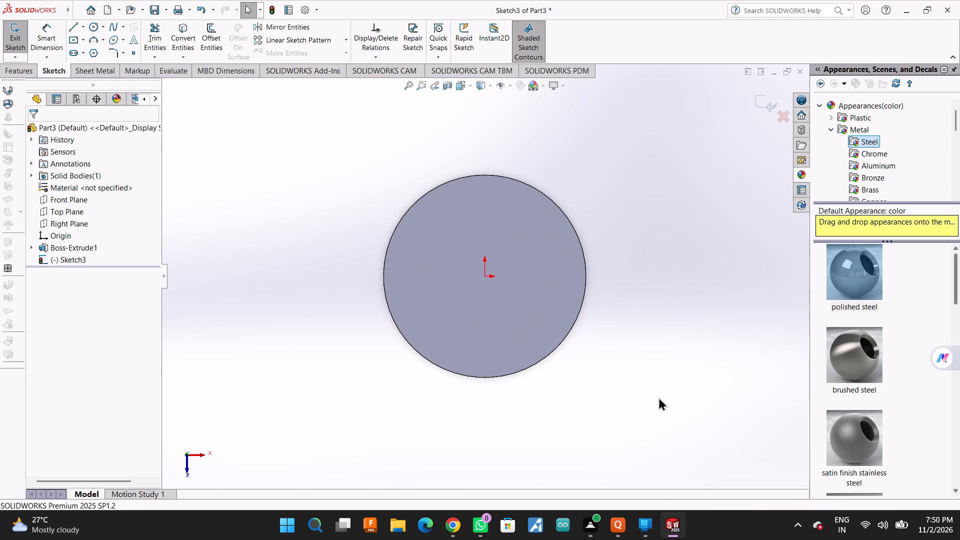
pyautogui.click(84, 248)
pyautogui.click(265, 242)
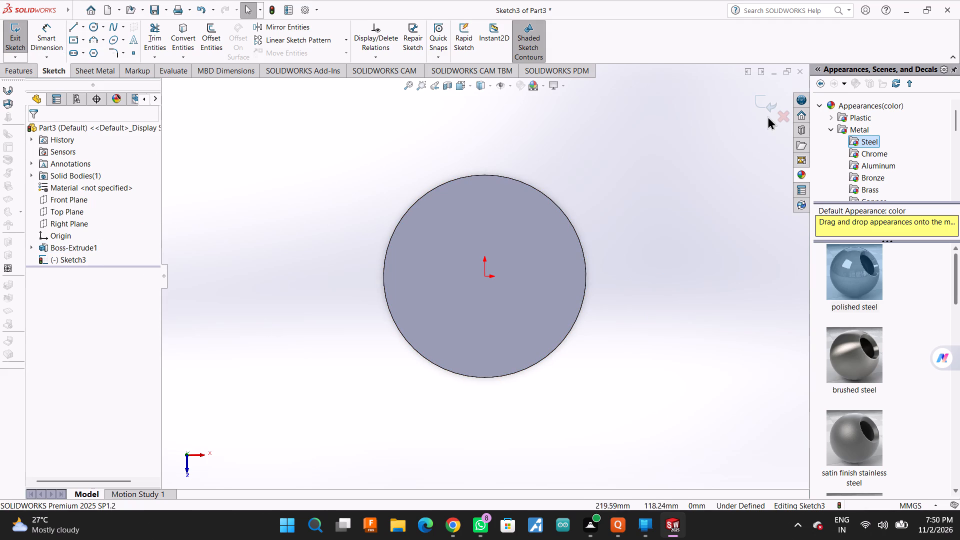
pyautogui.click(772, 104)
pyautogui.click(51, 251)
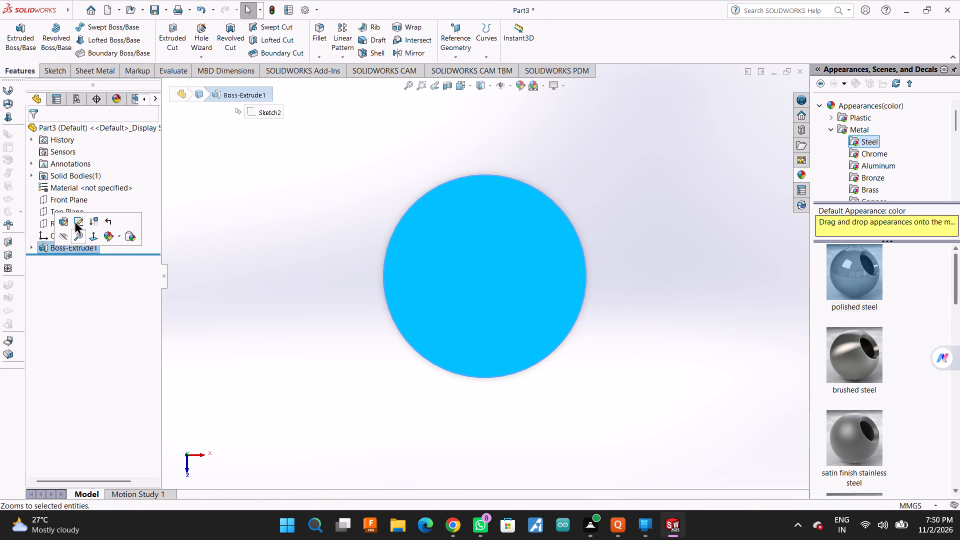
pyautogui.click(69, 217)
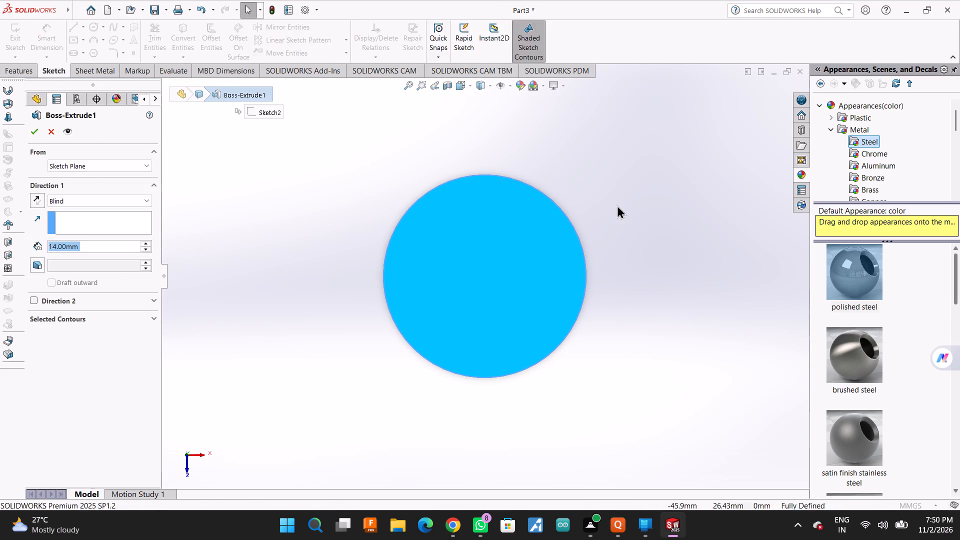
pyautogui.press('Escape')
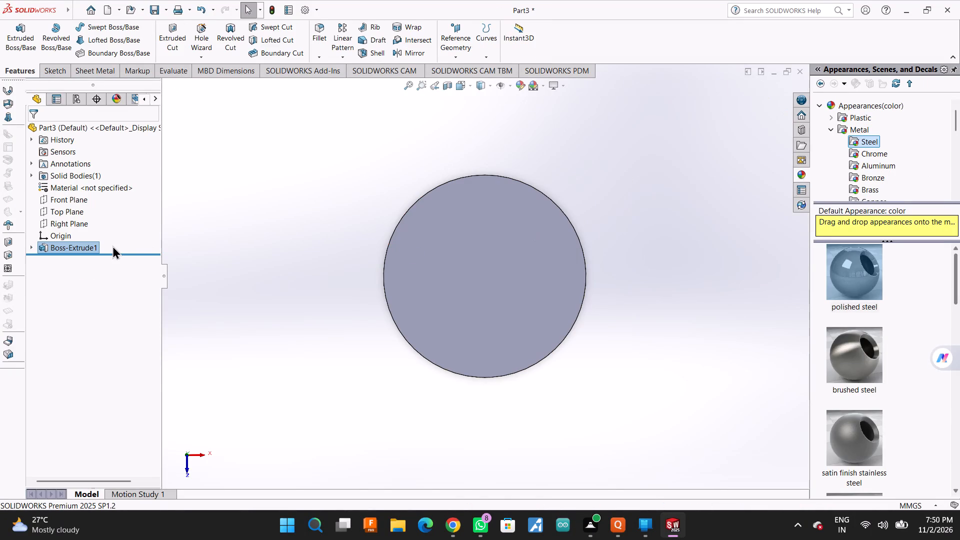
# Edit the base extrusion's sketch, set the circle's diameter to 118 mm and exit the sketch.
pyautogui.click(90, 249)
pyautogui.click(112, 221)
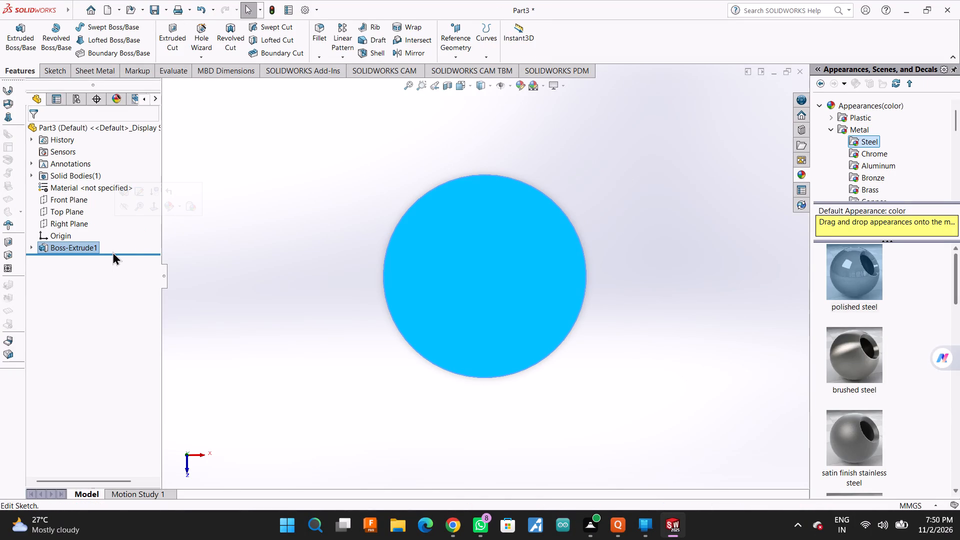
pyautogui.click(95, 245)
pyautogui.click(123, 217)
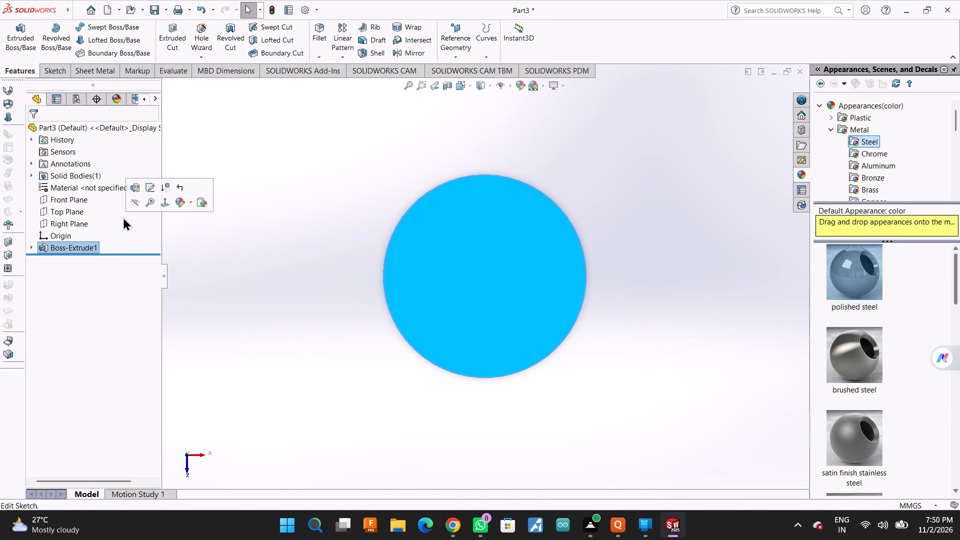
pyautogui.click(144, 186)
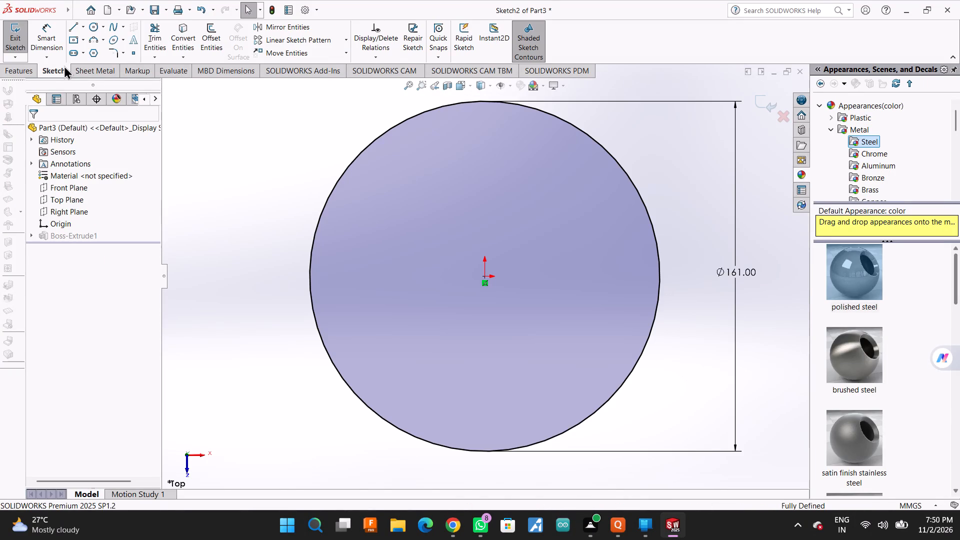
pyautogui.click(735, 304)
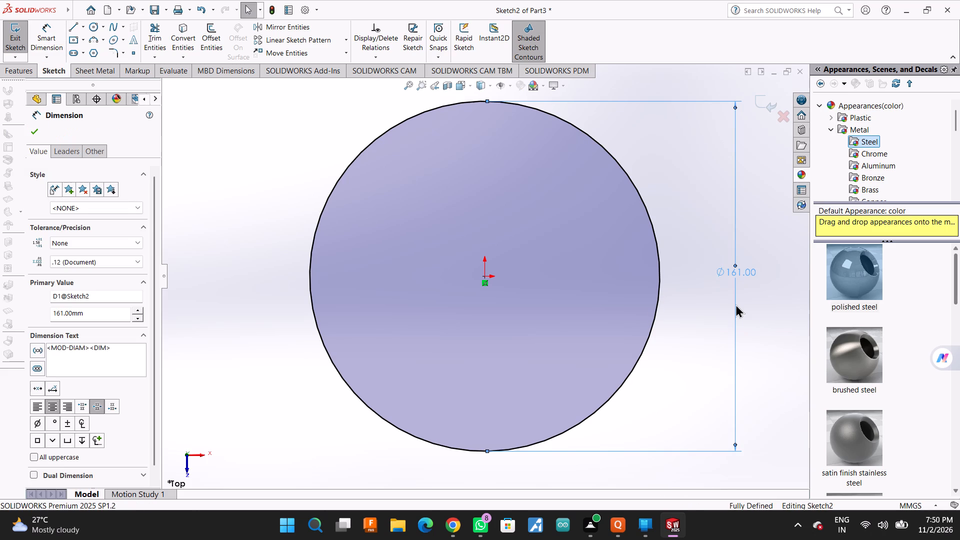
pyautogui.write('89*2')
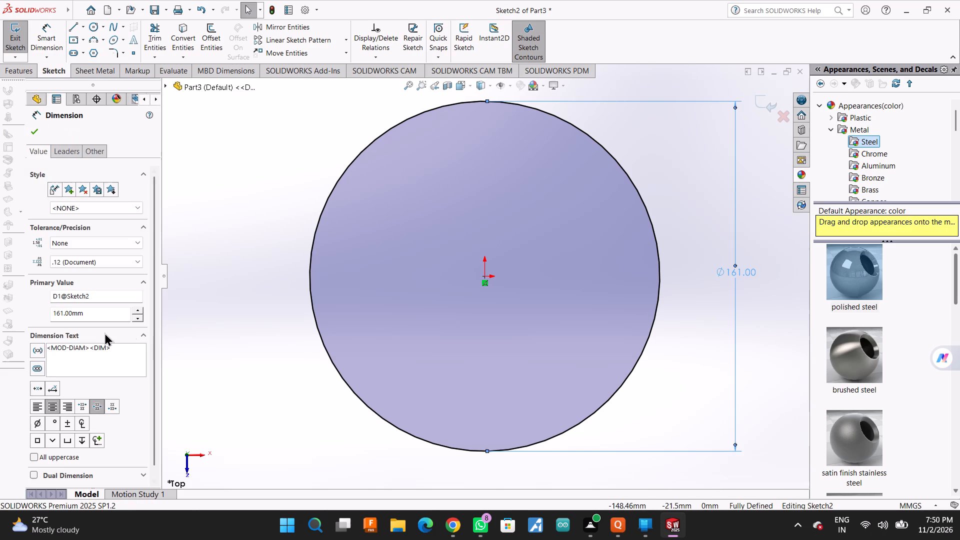
pyautogui.doubleClick(105, 314)
pyautogui.press('8')
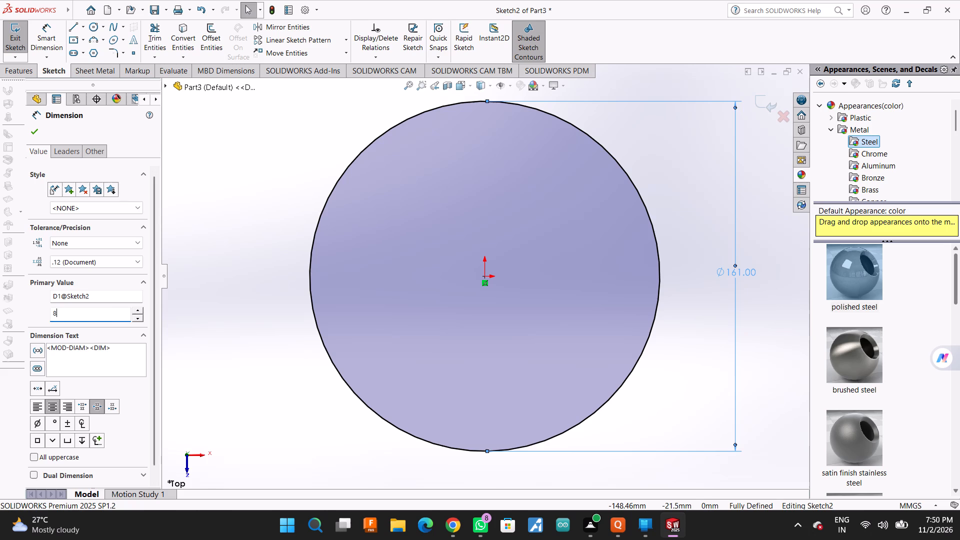
pyautogui.press('BackSpace')
pyautogui.write('59')
pyautogui.write('*2')
pyautogui.press('Return')
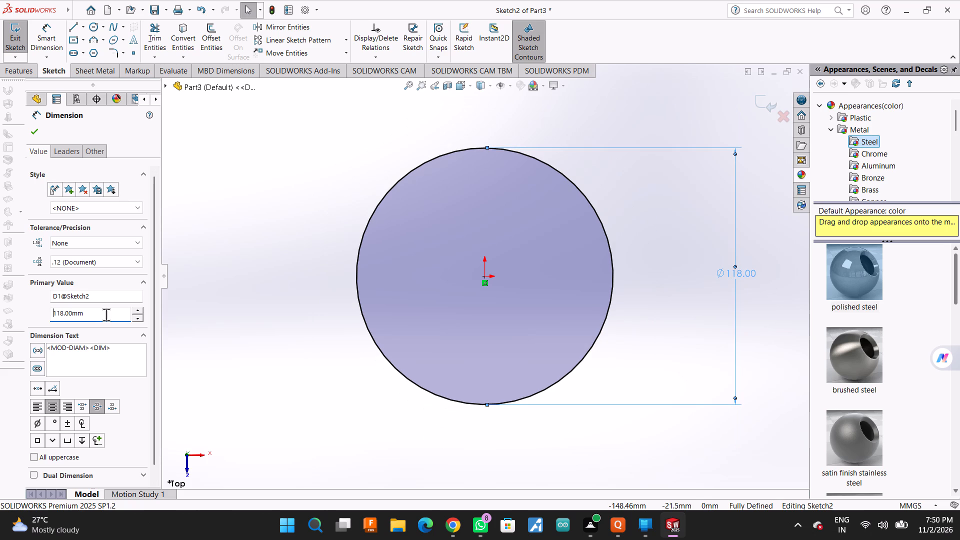
pyautogui.click(31, 130)
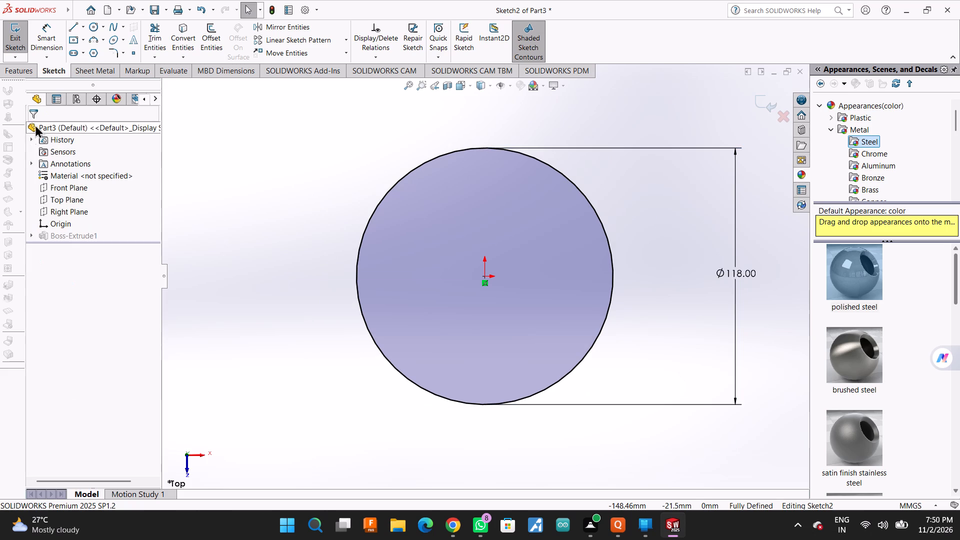
pyautogui.scroll(2, 220, 199)
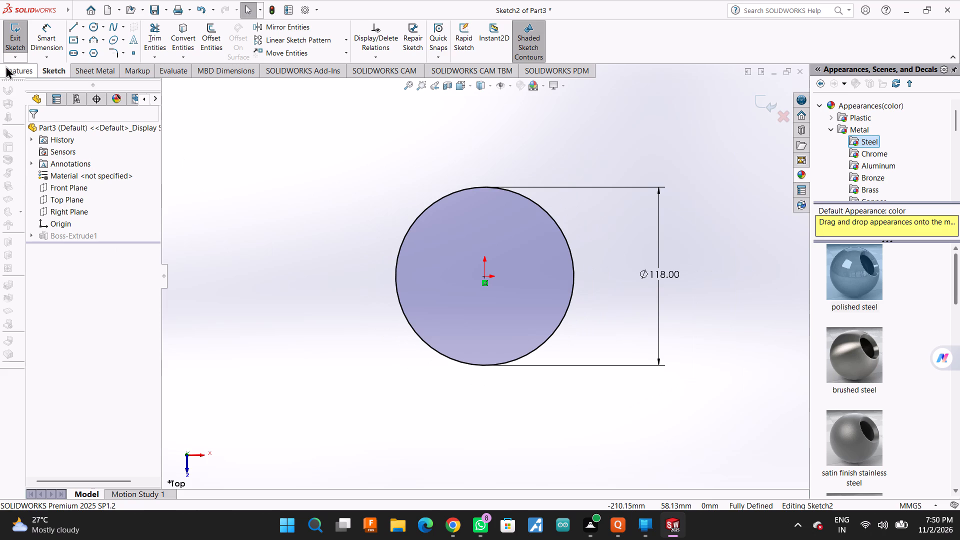
pyautogui.click(758, 95)
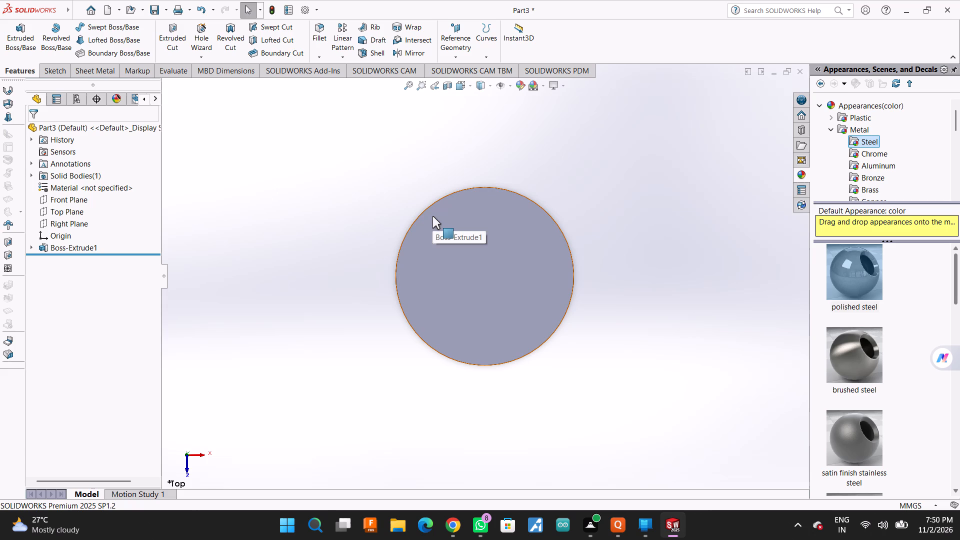
# Start a sketch on the base flange's top face and draw a circle of about 45 mm radius centred on the origin.
pyautogui.click(458, 252)
pyautogui.click(503, 223)
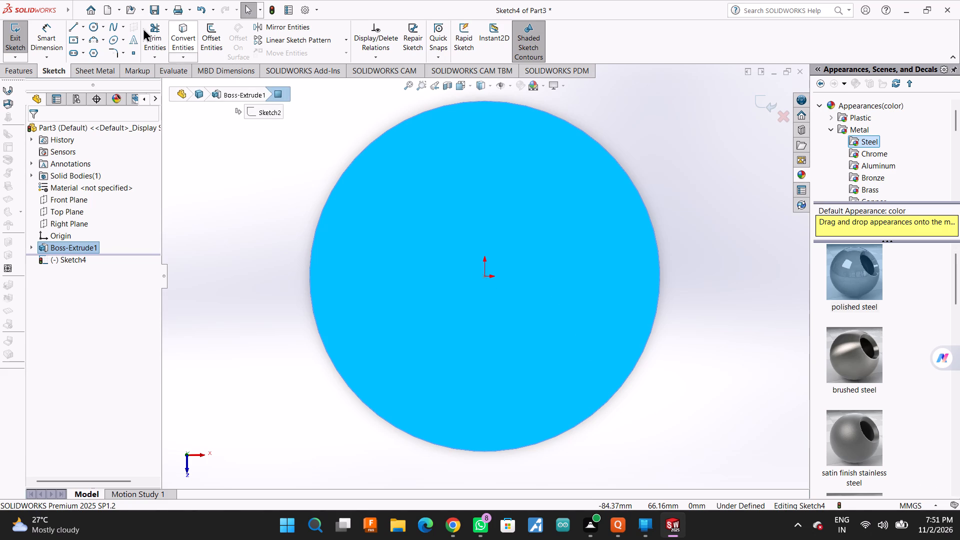
pyautogui.click(93, 25)
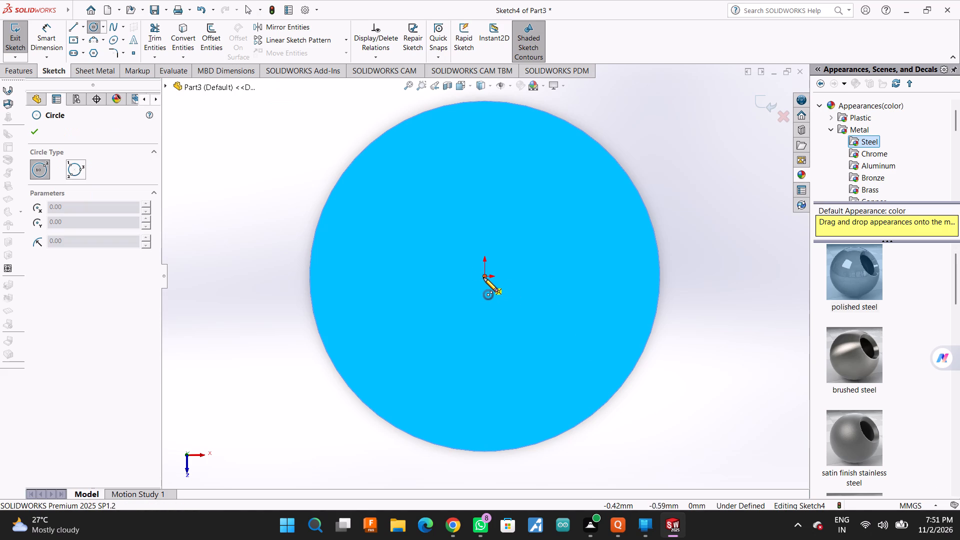
pyautogui.click(483, 276)
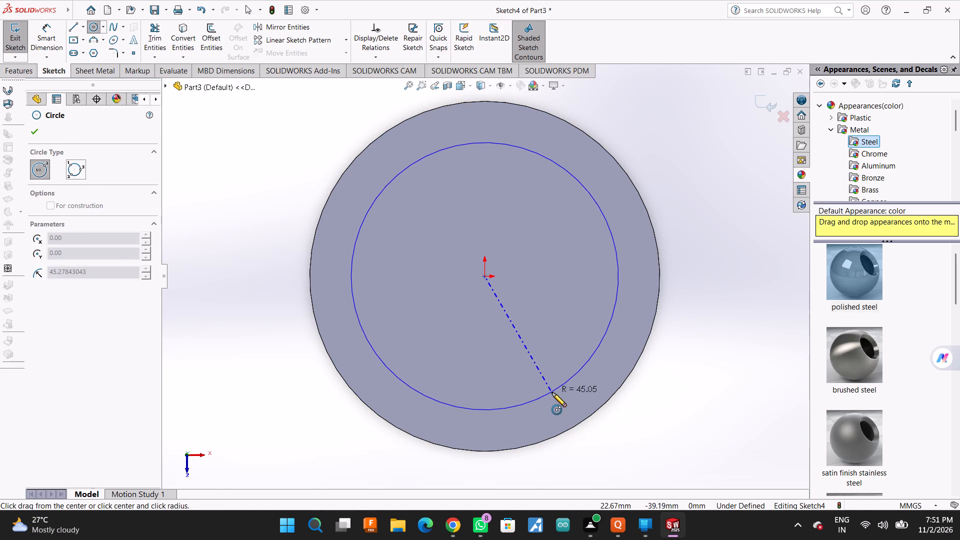
pyautogui.click(552, 392)
pyautogui.click(34, 128)
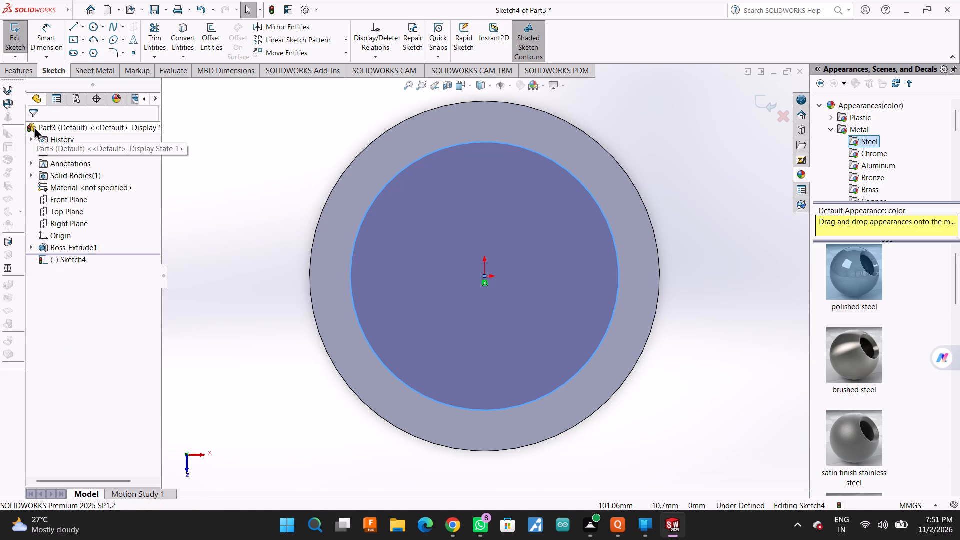
# Dimension the circle on the flange's top face to a 108 mm diameter, entered as 54*2.
pyautogui.click(54, 33)
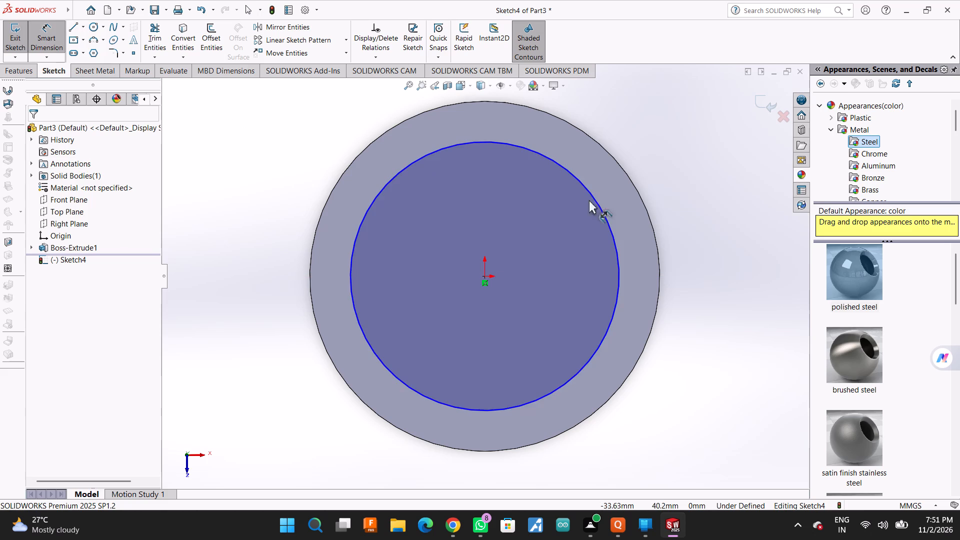
pyautogui.click(585, 191)
pyautogui.click(700, 144)
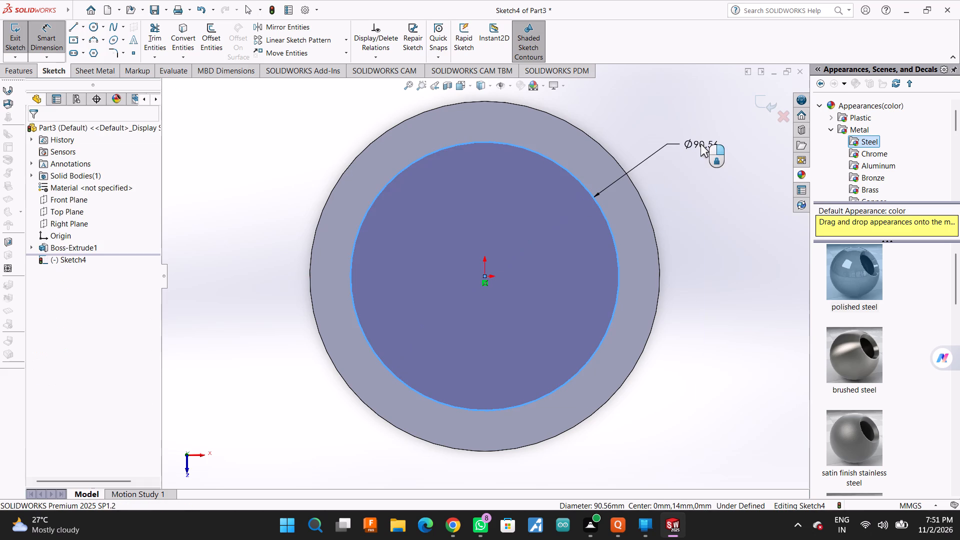
pyautogui.write('54*2')
pyautogui.press('Return')
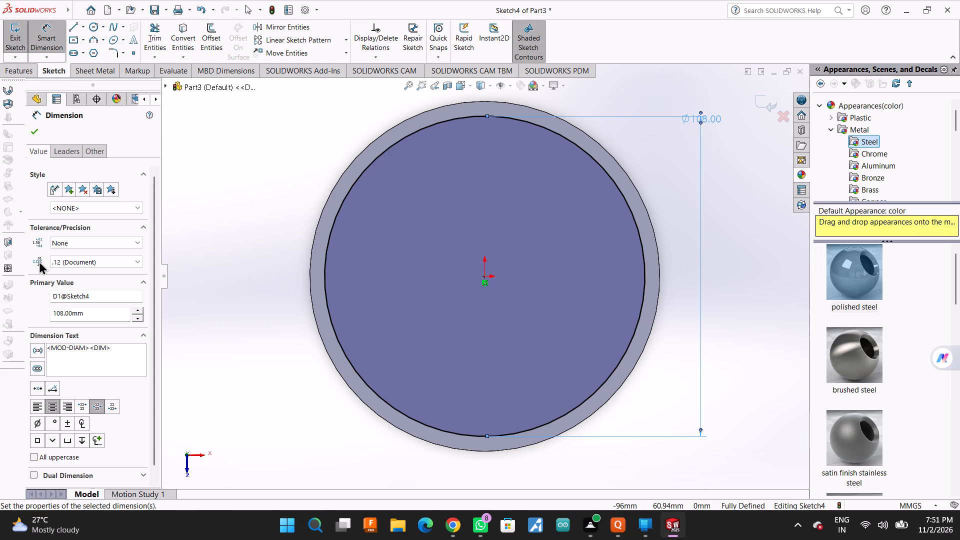
pyautogui.click(30, 135)
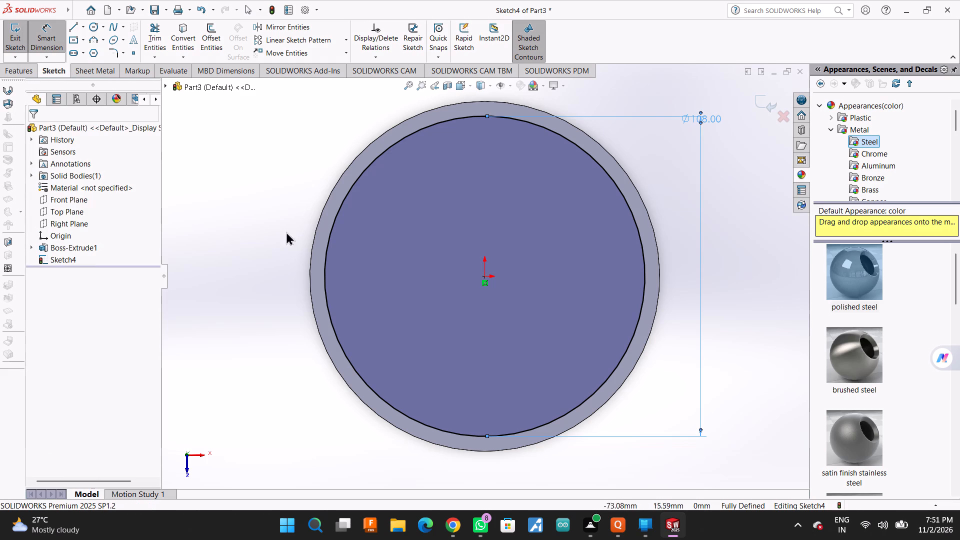
# Convert the 108 mm circle to construction geometry.
pyautogui.click(334, 227)
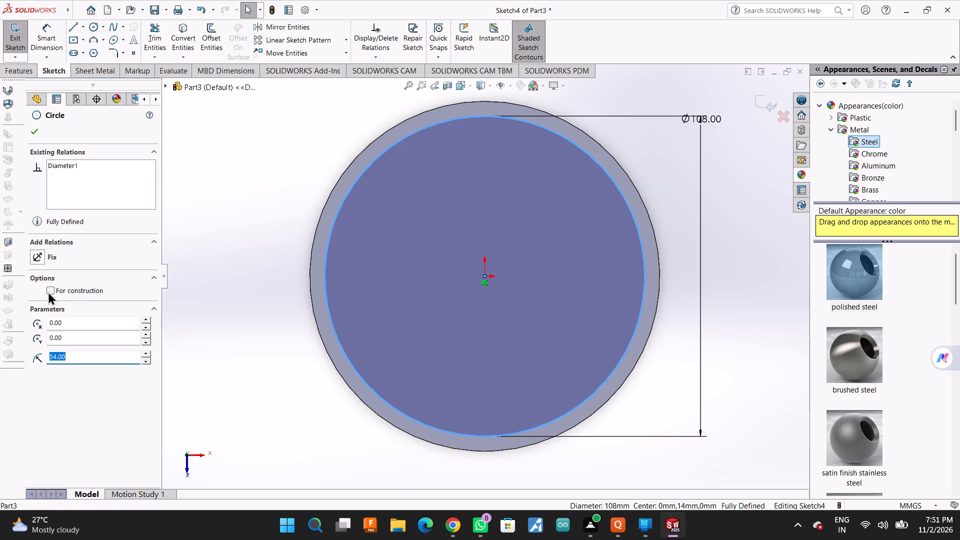
pyautogui.click(48, 291)
pyautogui.click(32, 132)
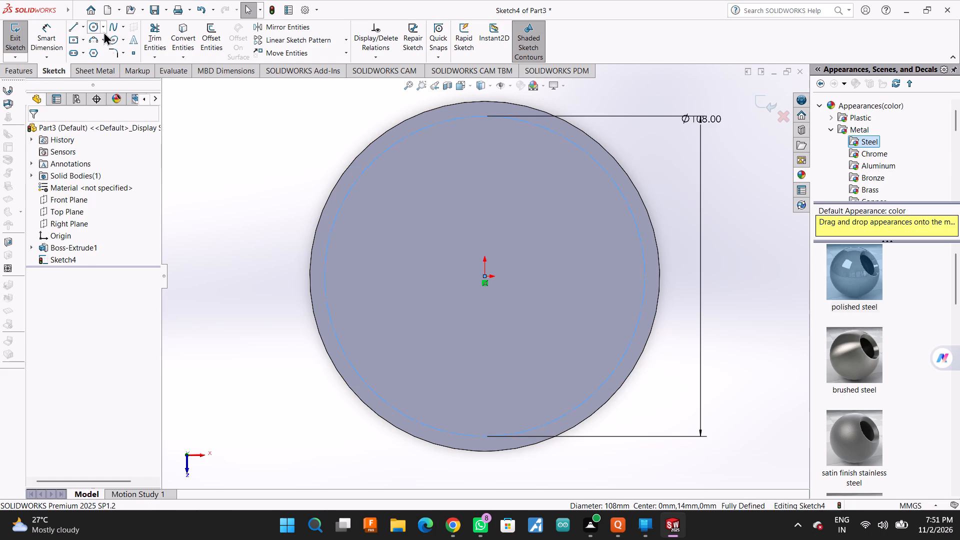
# Draw horizontal and vertical centerlines through the origin, spanning the full width and height of the construction circle.
pyautogui.click(96, 27)
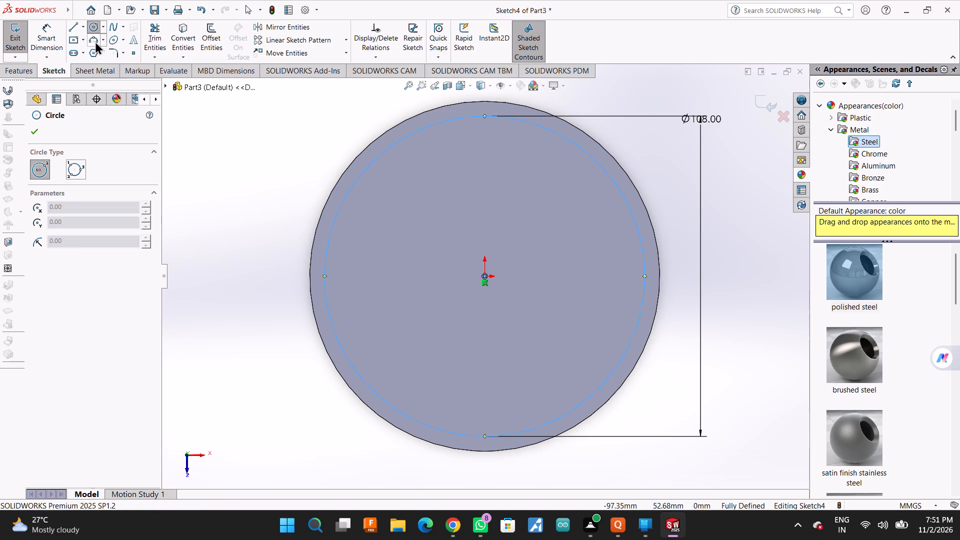
pyautogui.click(82, 30)
pyautogui.click(84, 50)
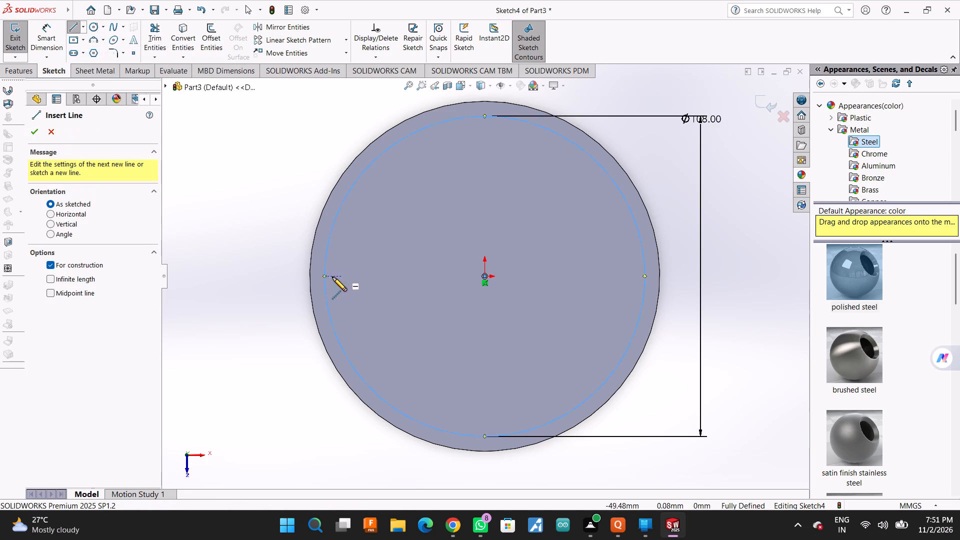
pyautogui.click(323, 277)
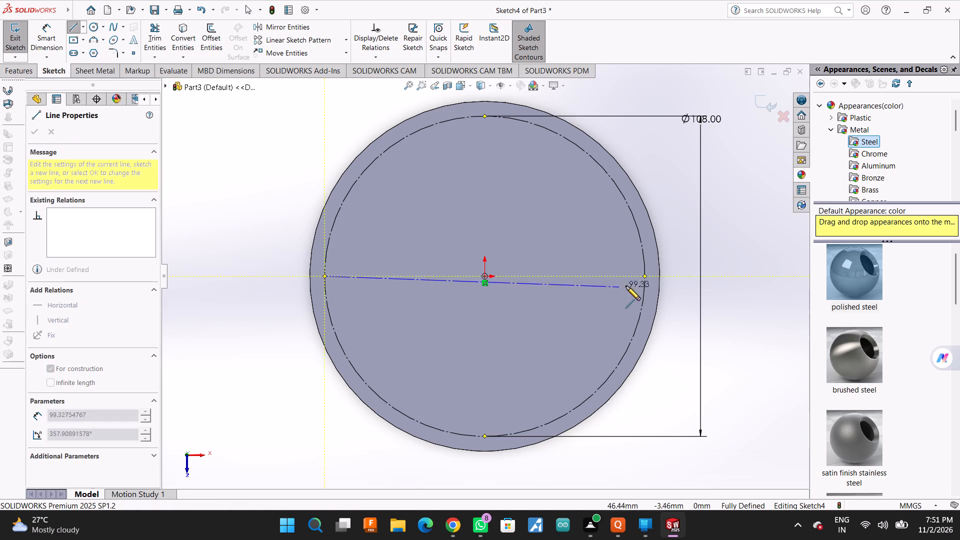
pyautogui.click(644, 276)
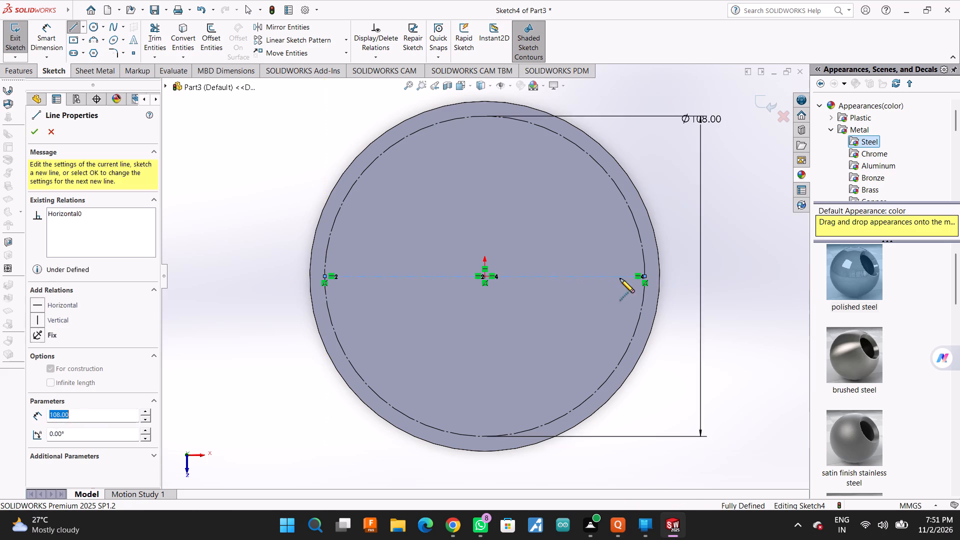
pyautogui.click(485, 274)
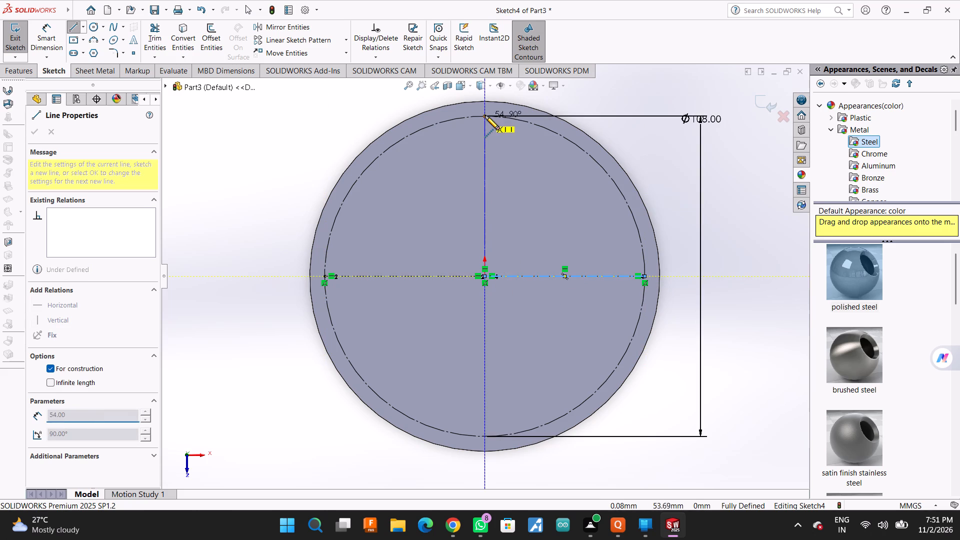
pyautogui.click(485, 115)
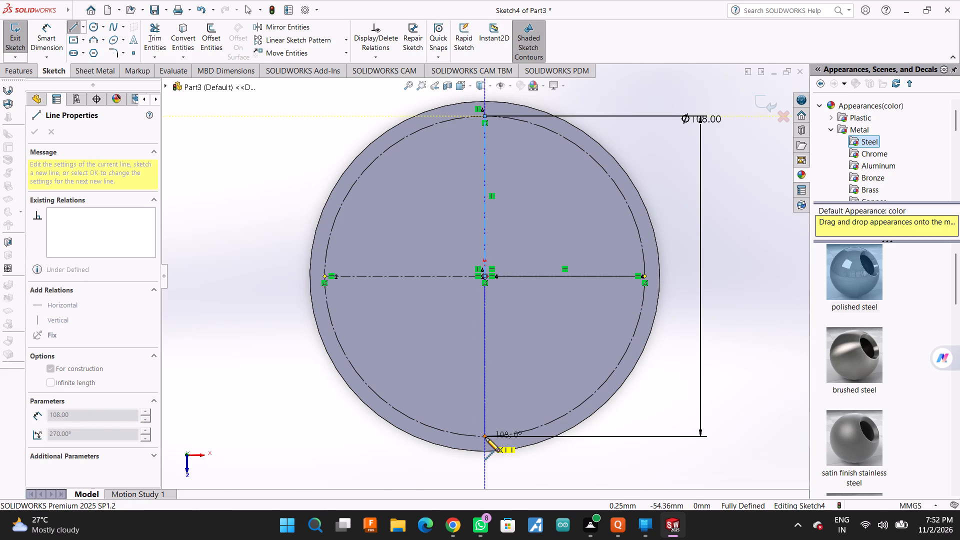
pyautogui.click(485, 437)
pyautogui.click(484, 276)
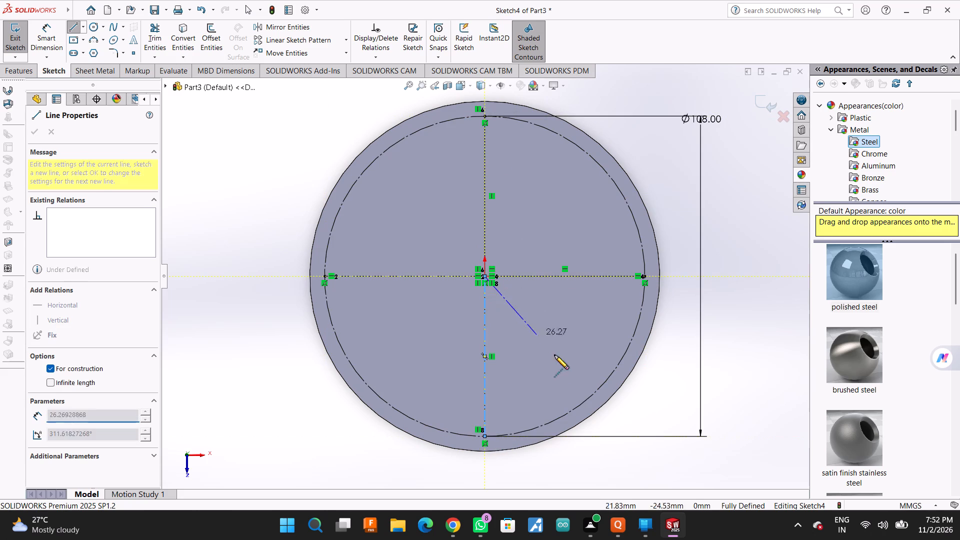
# Draw two crossing diagonal centerlines through the origin at 45°, ending on the construction circle.
pyautogui.click(598, 387)
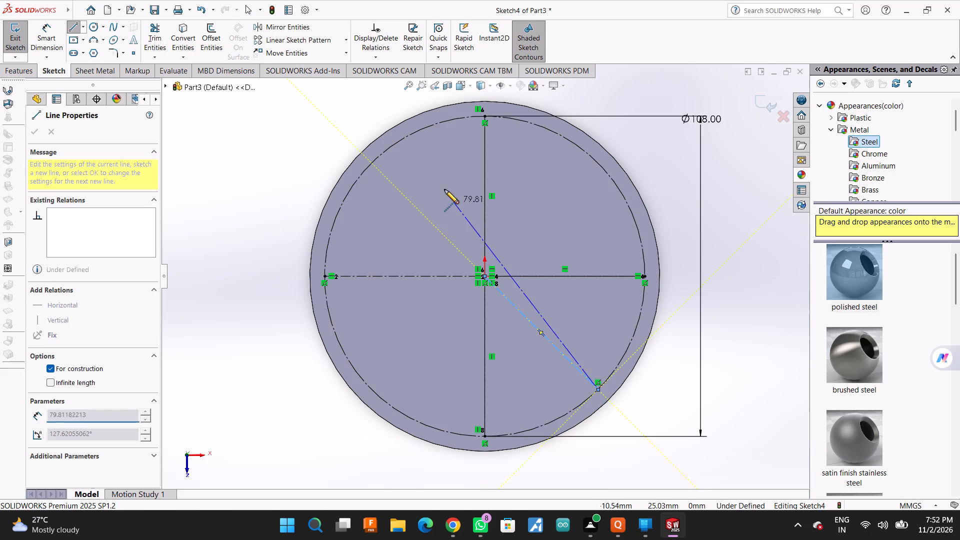
pyautogui.click(370, 163)
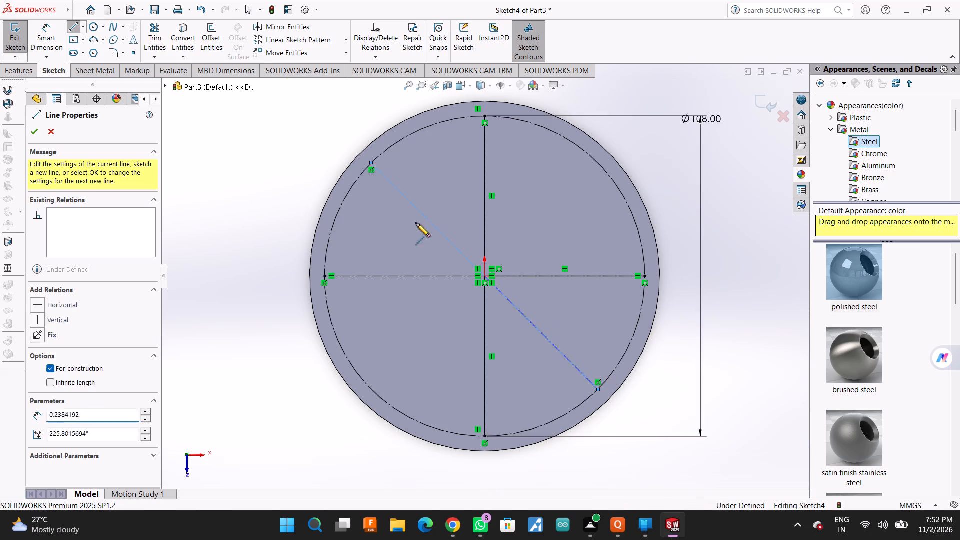
pyautogui.click(486, 277)
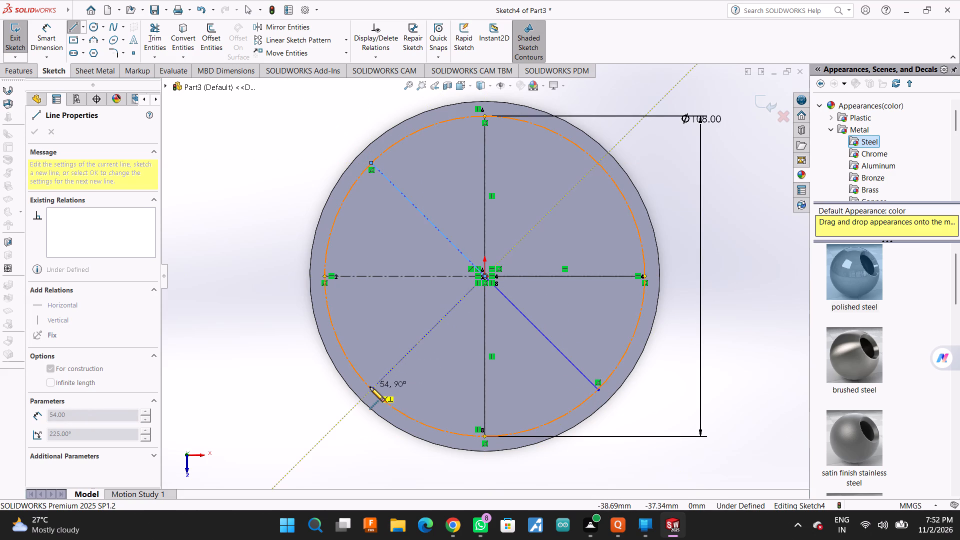
pyautogui.click(371, 386)
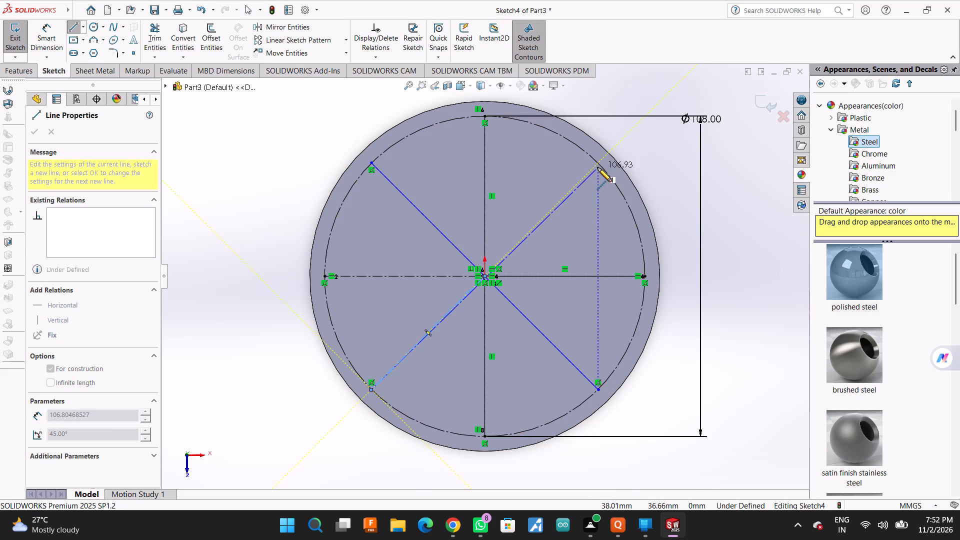
pyautogui.click(597, 161)
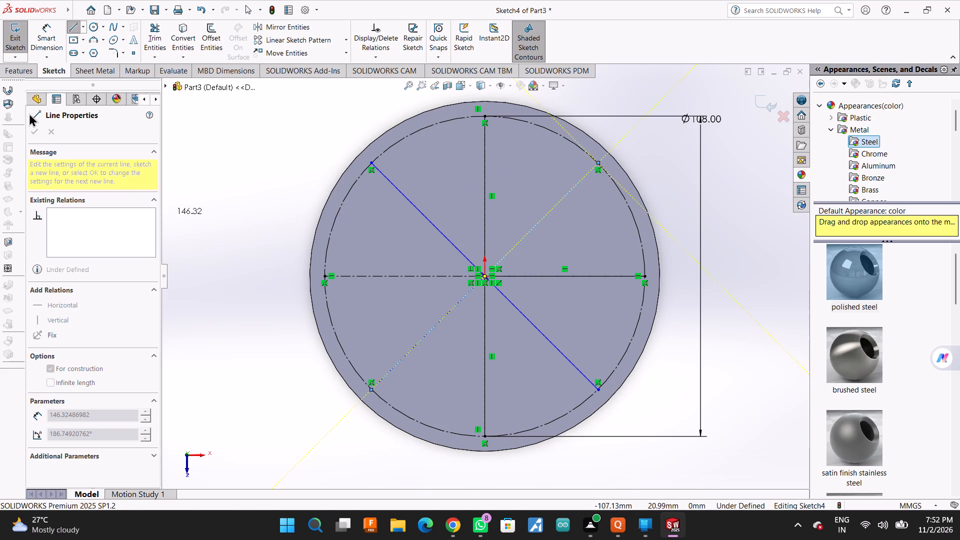
# Dimension the angle between the upper-left diagonal and the horizontal centerline as 45°.
pyautogui.click(61, 24)
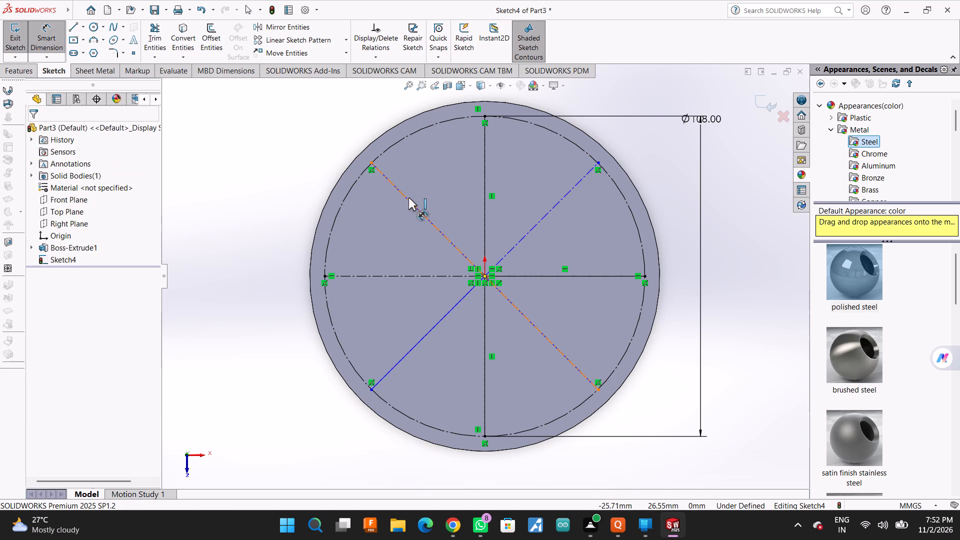
pyautogui.click(408, 197)
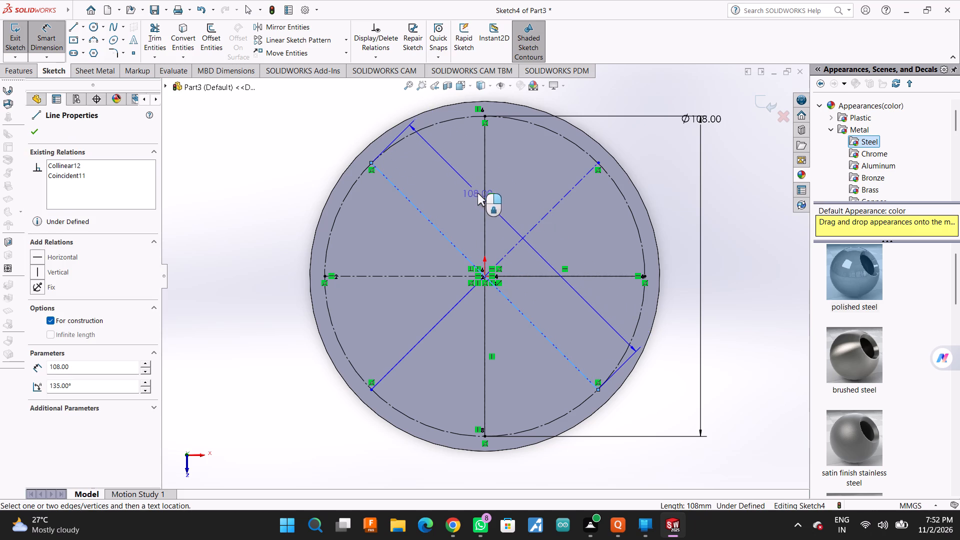
pyautogui.click(428, 274)
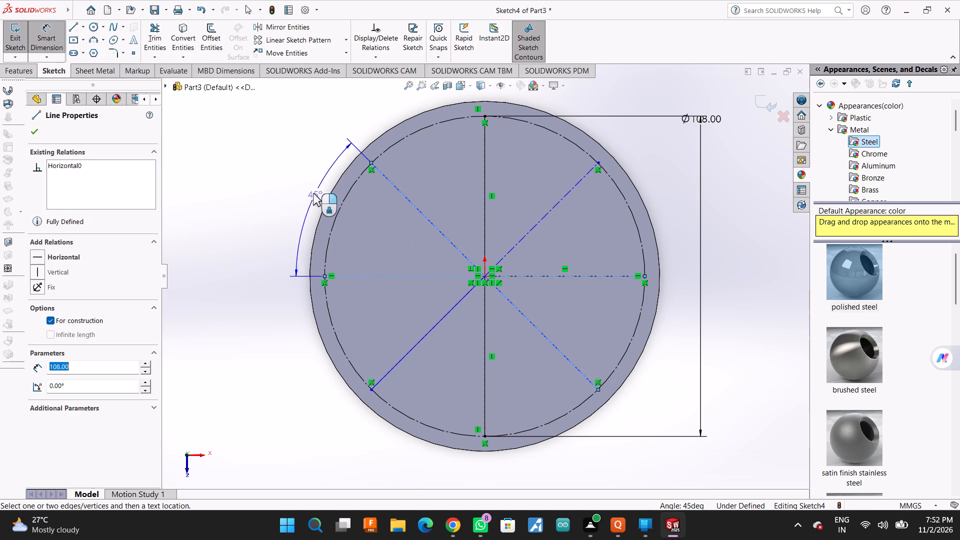
pyautogui.click(301, 192)
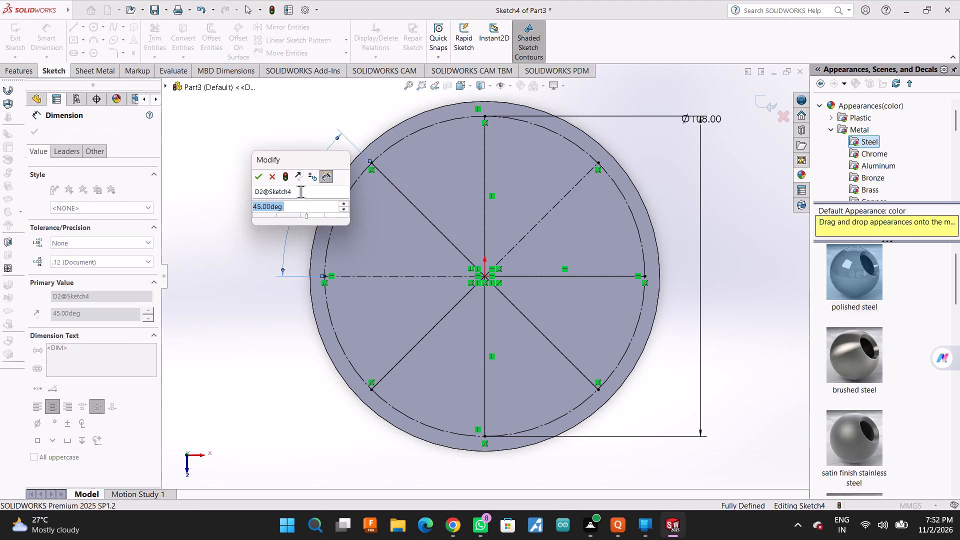
pyautogui.click(261, 177)
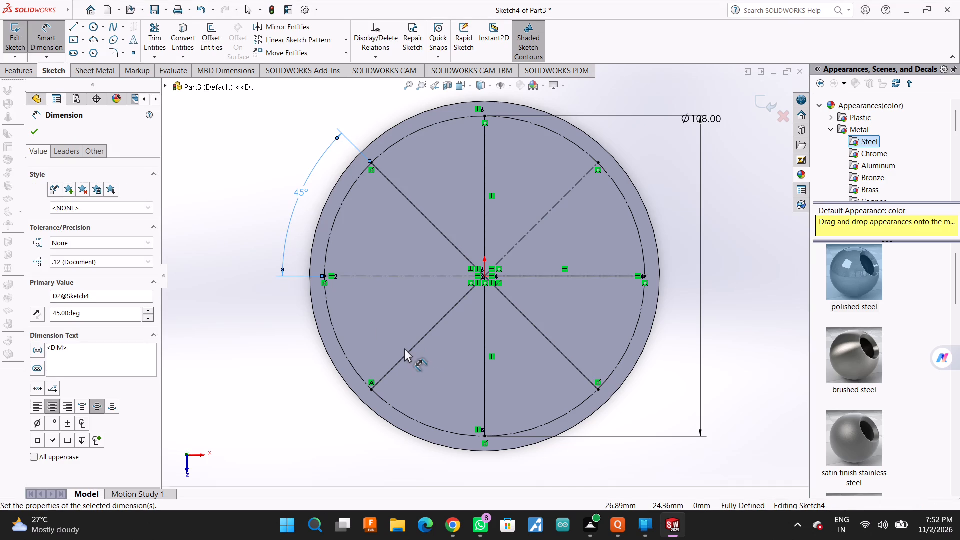
# Add driven angle dimensions between the vertical centerline and both lower diagonals, and between the horizontal centerline and upper-right diagonal.
pyautogui.click(410, 352)
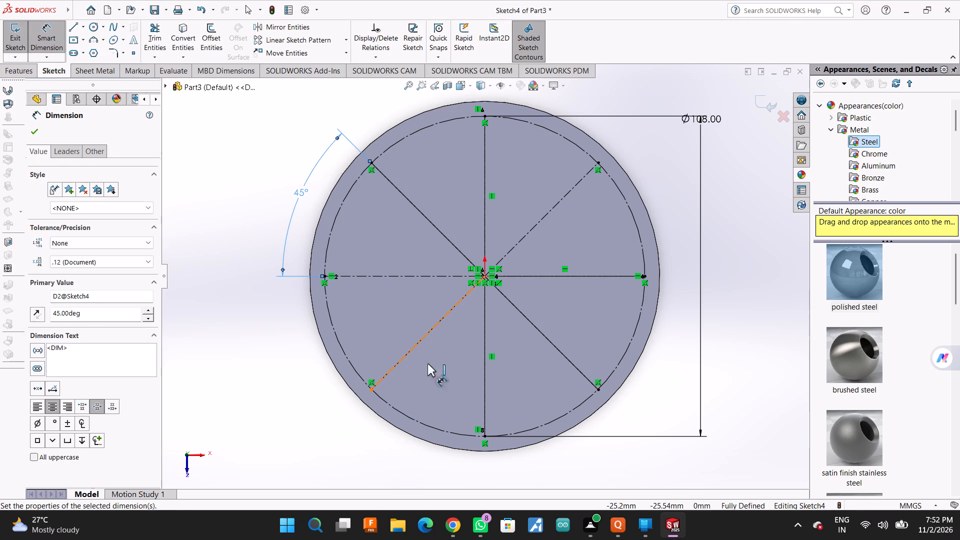
pyautogui.click(482, 384)
pyautogui.click(444, 393)
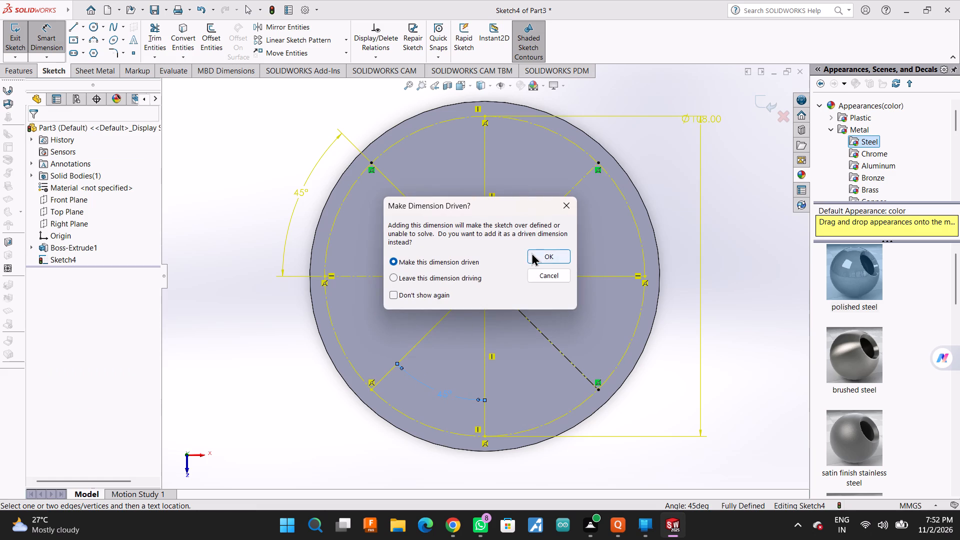
pyautogui.click(532, 252)
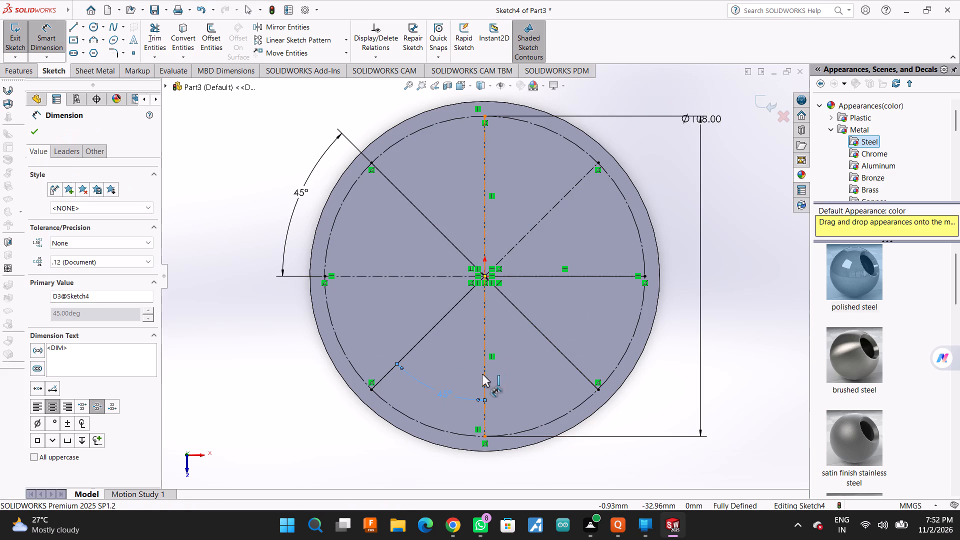
pyautogui.click(482, 374)
pyautogui.click(547, 339)
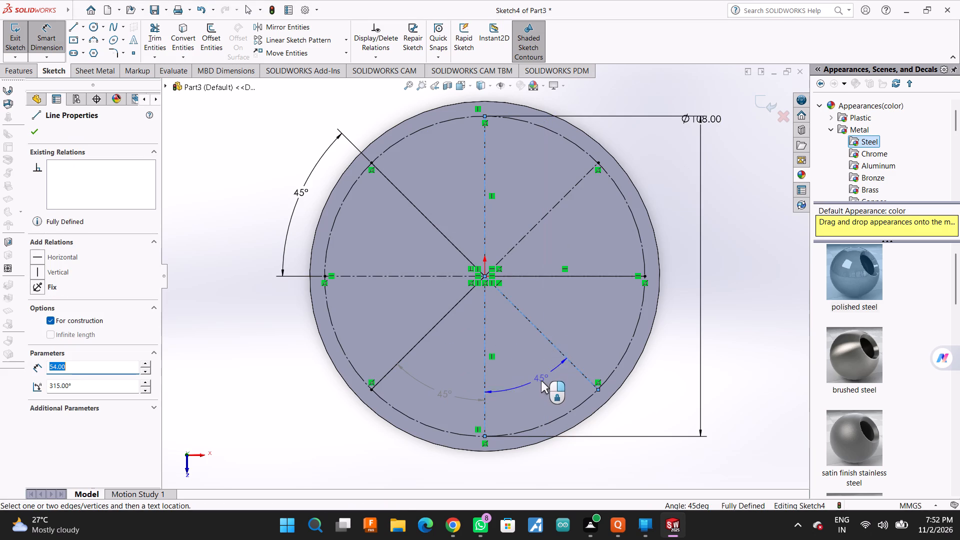
pyautogui.click(541, 390)
pyautogui.click(564, 250)
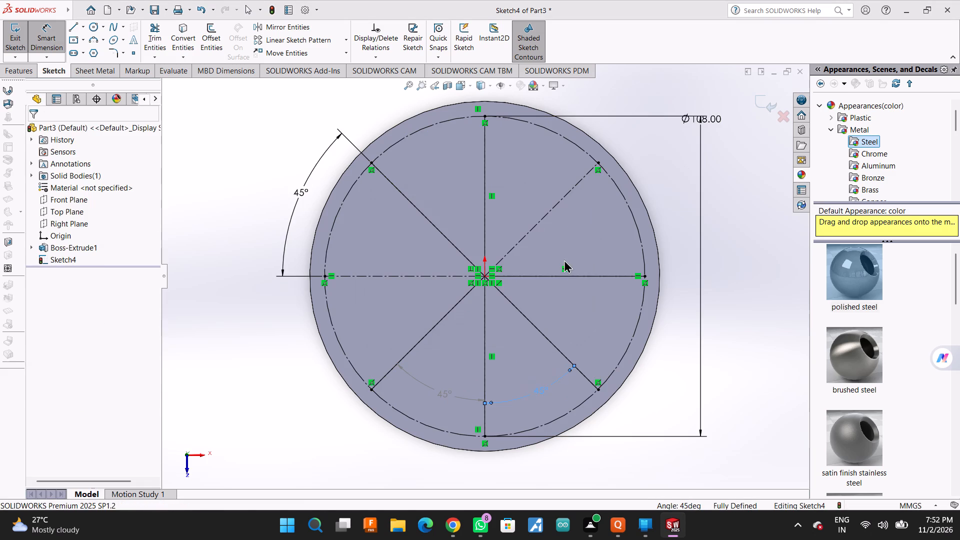
pyautogui.click(564, 276)
pyautogui.click(554, 205)
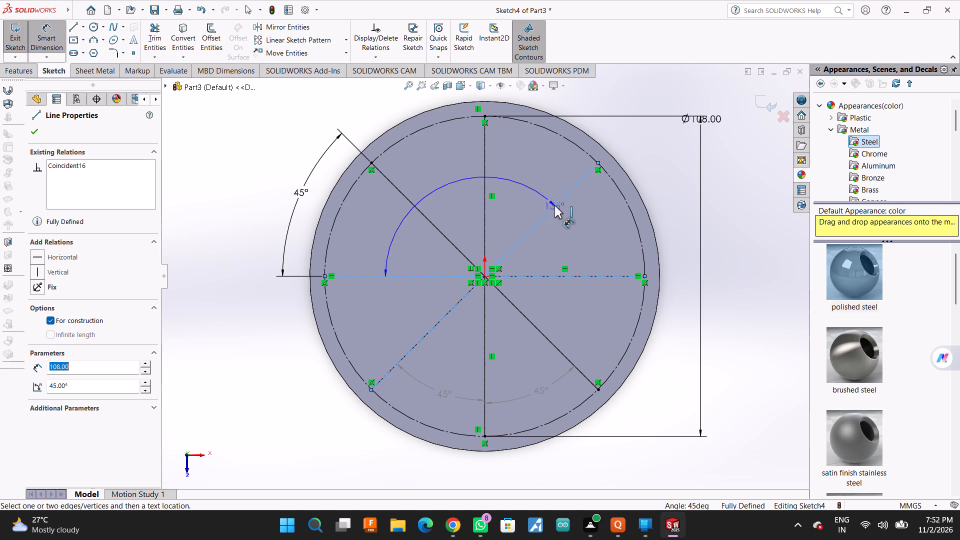
pyautogui.click(583, 237)
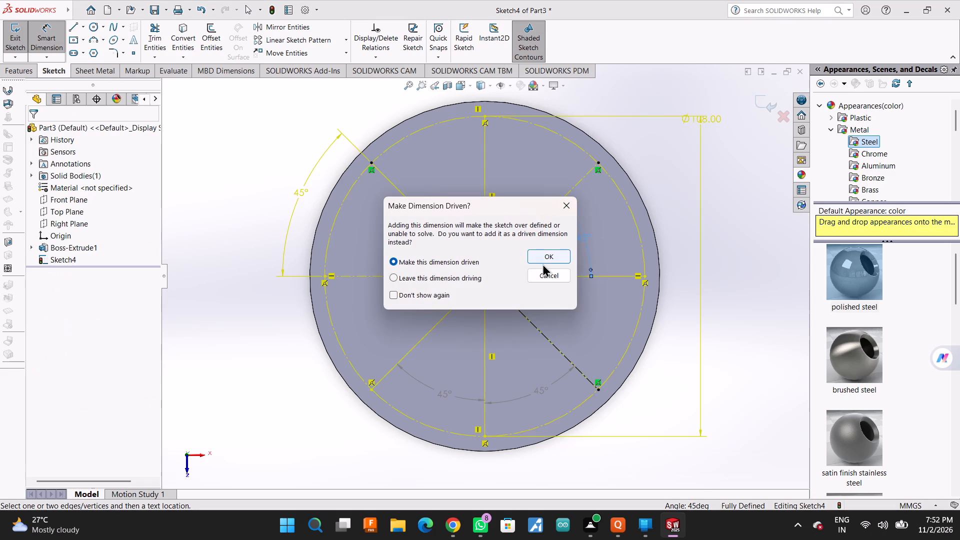
pyautogui.click(542, 253)
# Draw six circles about 25 to 32 mm in diameter centred at the four diagonal centerline ends and the vertical centerline's top and horizontal centerline's right ends.
pyautogui.click(87, 30)
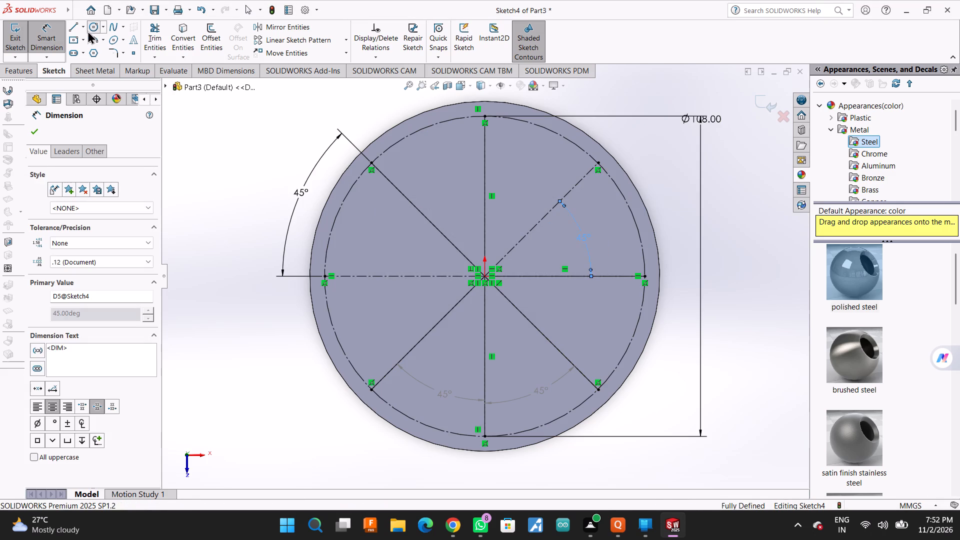
pyautogui.click(370, 161)
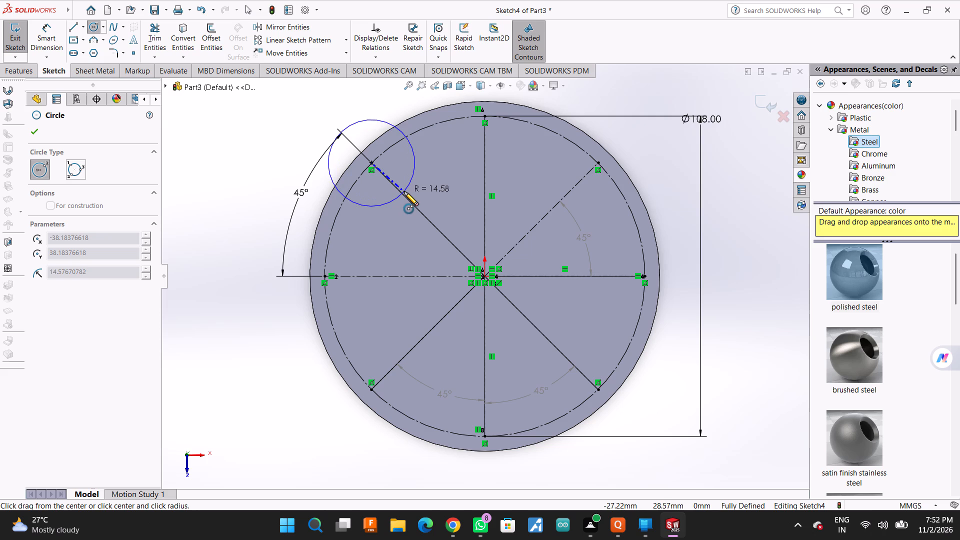
pyautogui.click(404, 191)
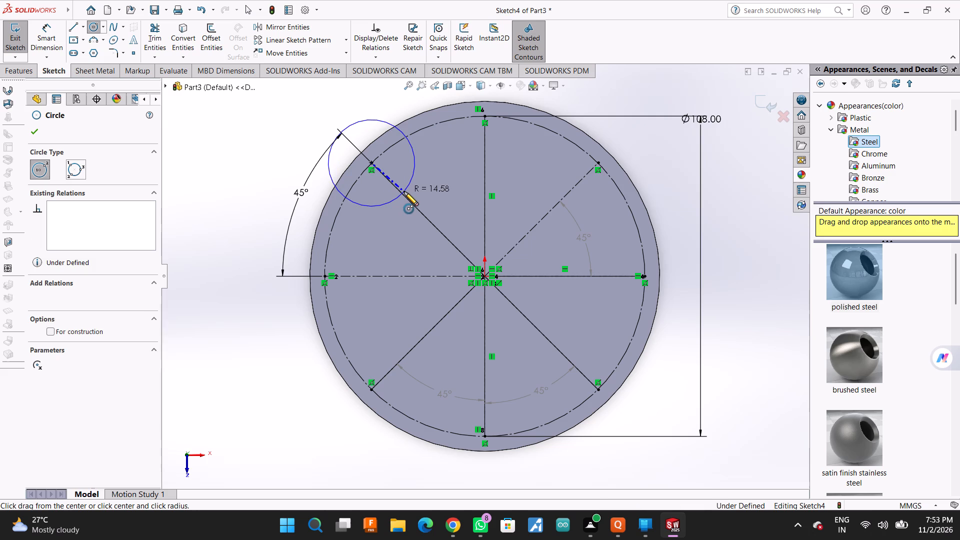
pyautogui.click(485, 116)
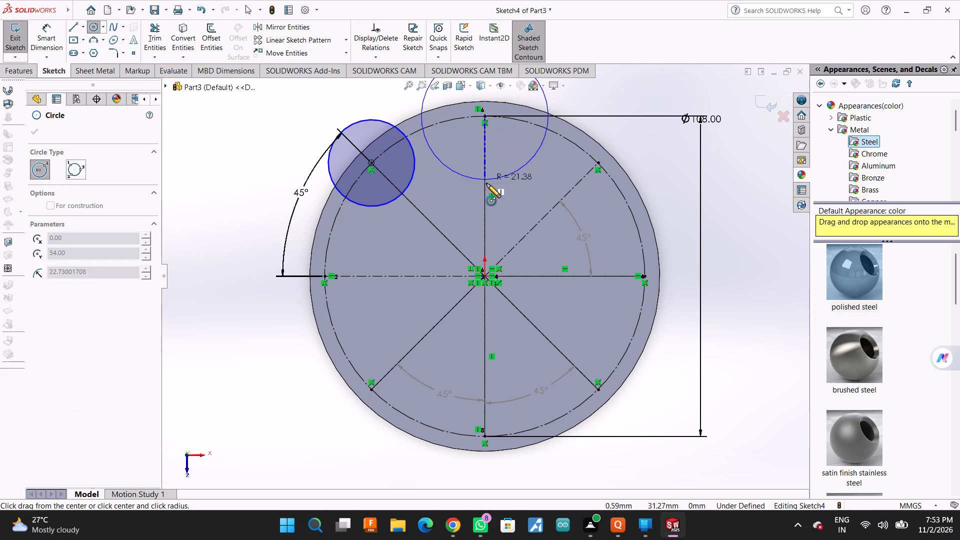
pyautogui.click(488, 164)
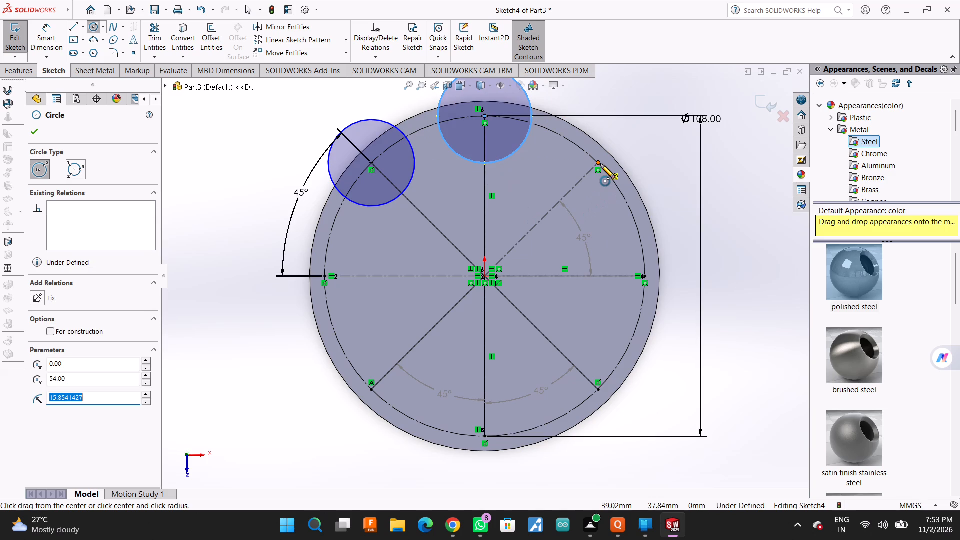
pyautogui.click(600, 164)
pyautogui.click(589, 199)
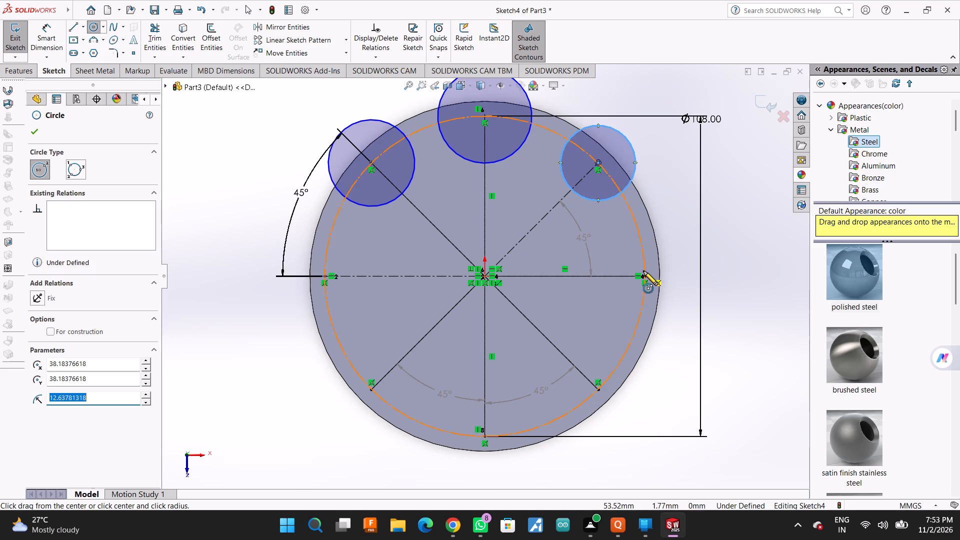
pyautogui.click(643, 276)
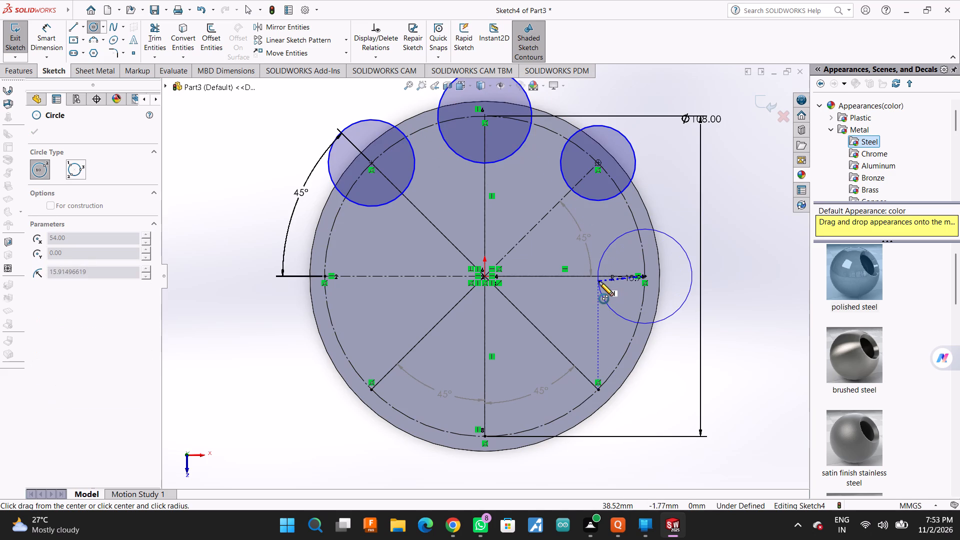
pyautogui.click(599, 281)
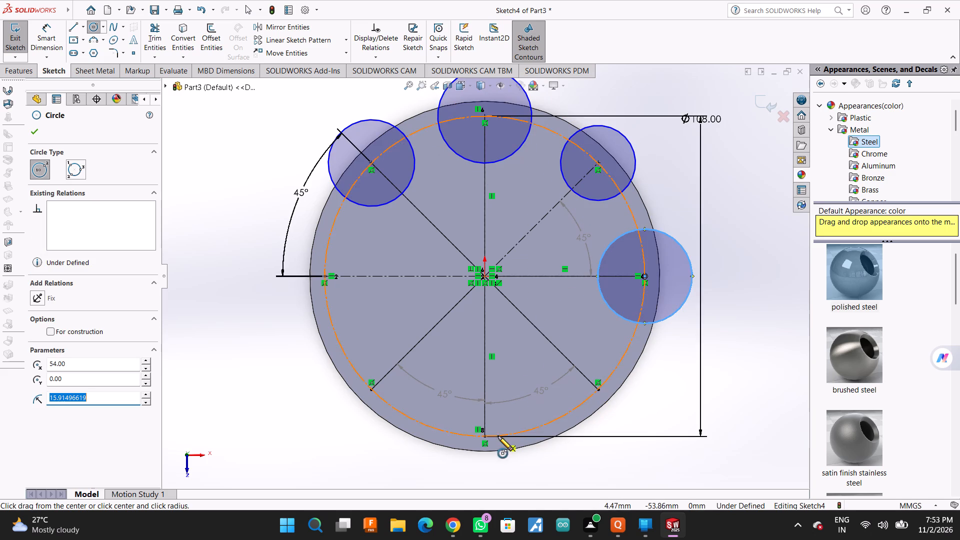
pyautogui.click(595, 390)
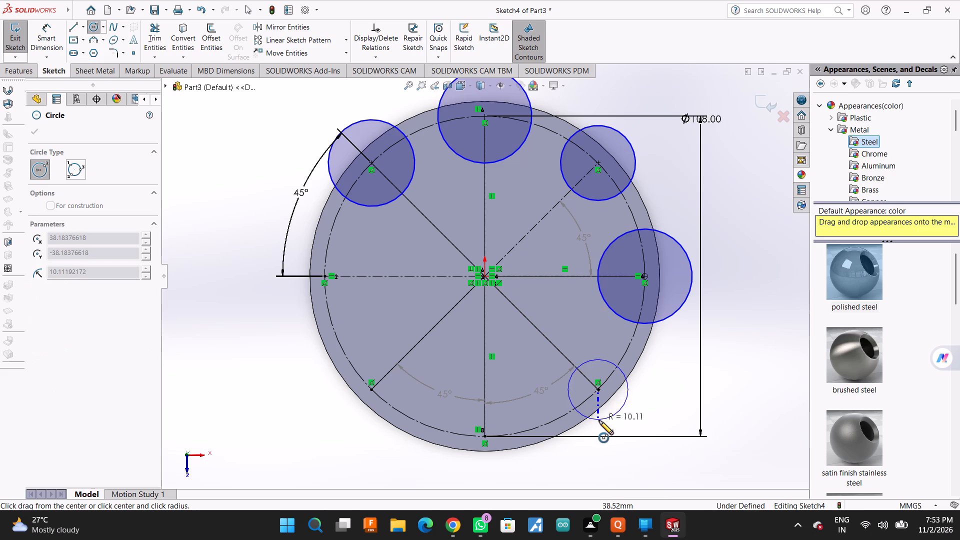
pyautogui.click(602, 427)
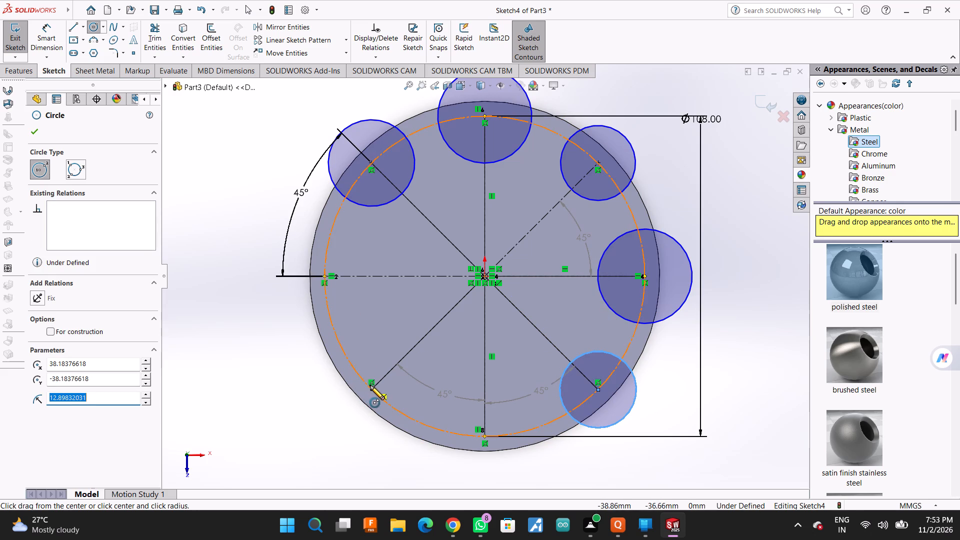
pyautogui.click(373, 389)
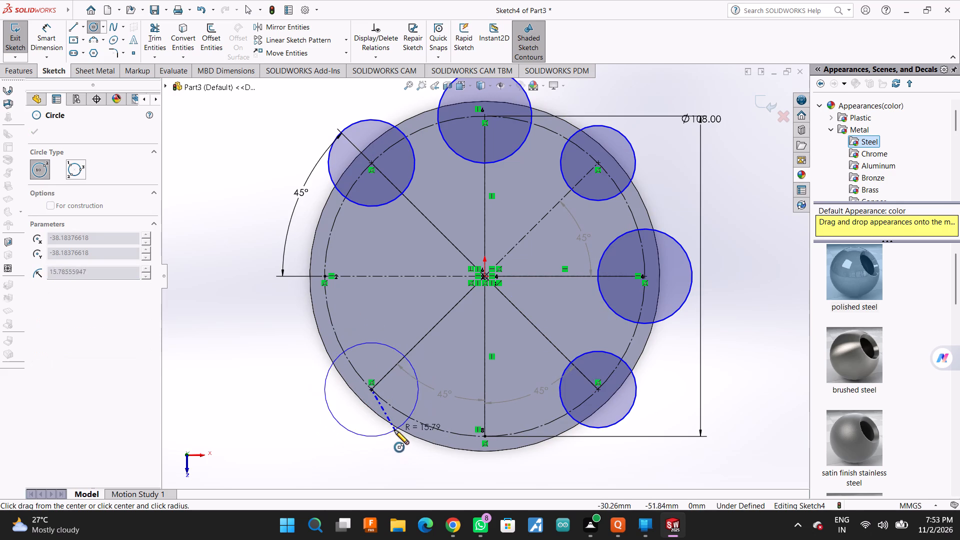
pyautogui.click(394, 430)
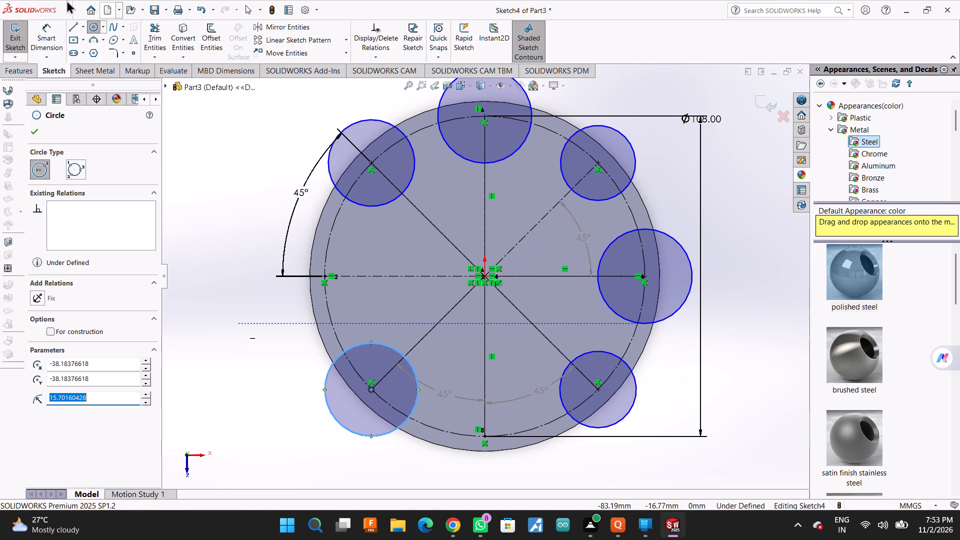
pyautogui.click(36, 125)
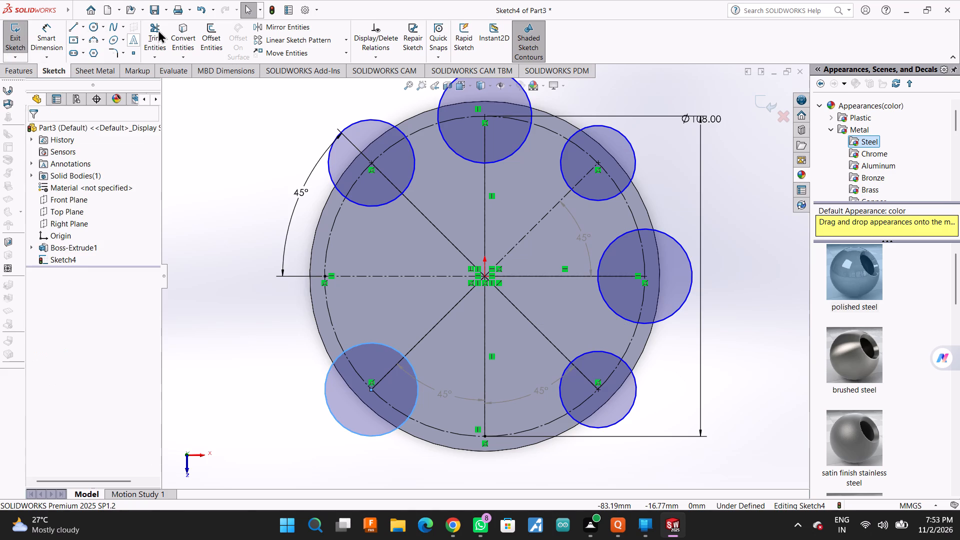
# Trim away the entire circles at the top of the vertical centerline and the right end of the horizontal centerline.
pyautogui.click(158, 29)
pyautogui.scroll(2, 362, 157)
pyautogui.moveTo(435, 123); pyautogui.dragTo(524, 159)
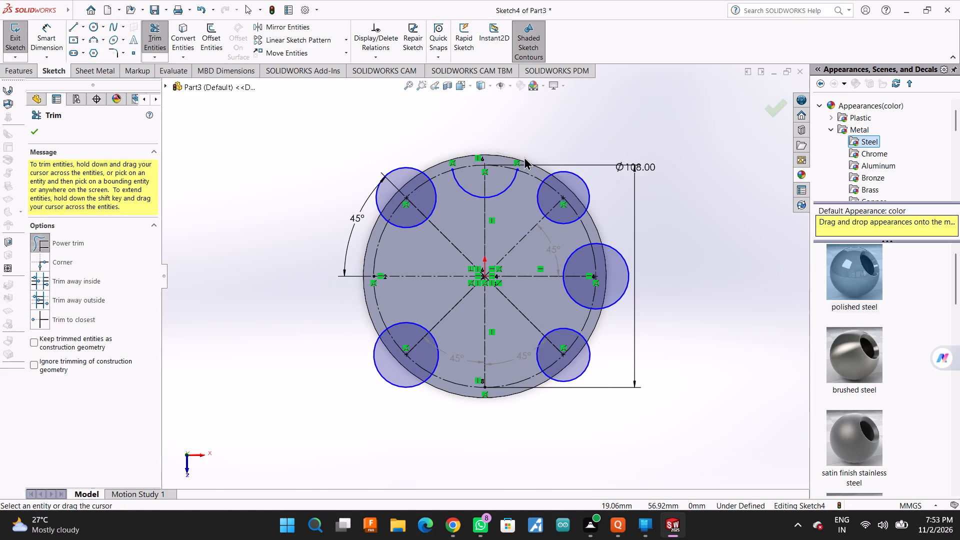
pyautogui.scroll(-1, 501, 164)
pyautogui.moveTo(454, 182); pyautogui.dragTo(440, 217)
pyautogui.moveTo(491, 191); pyautogui.dragTo(491, 191)
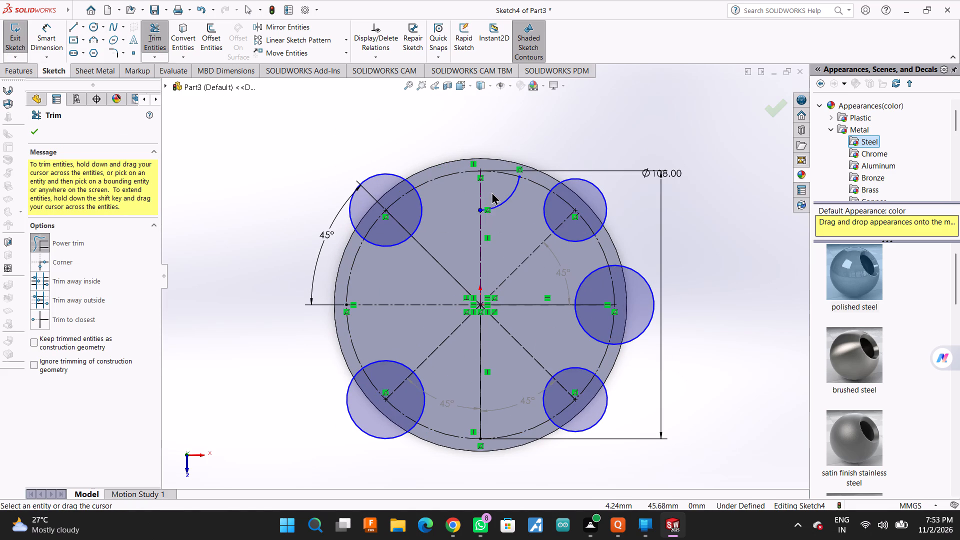
pyautogui.moveTo(491, 191); pyautogui.dragTo(508, 220)
pyautogui.moveTo(637, 257); pyautogui.dragTo(643, 303)
pyautogui.moveTo(588, 256); pyautogui.dragTo(588, 259)
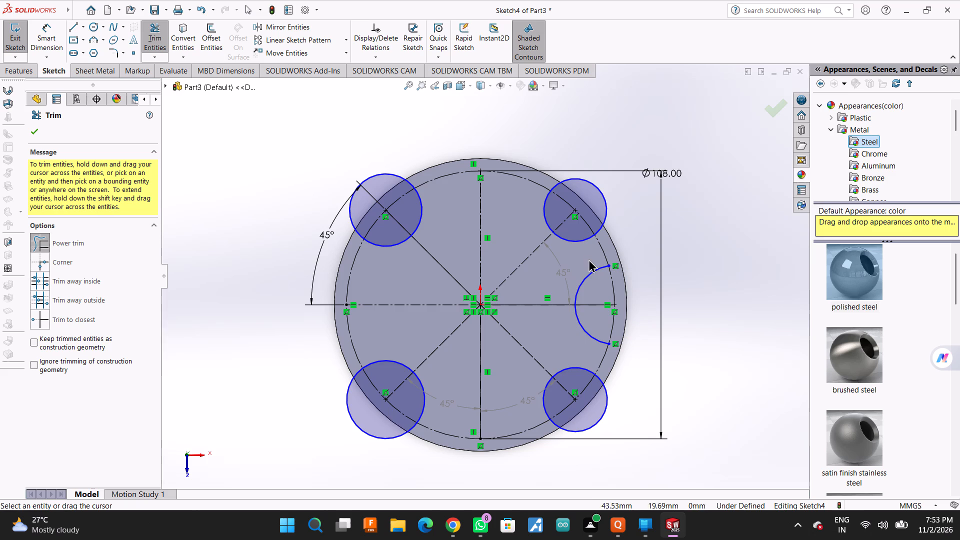
pyautogui.moveTo(588, 259); pyautogui.dragTo(593, 279)
pyautogui.moveTo(590, 308); pyautogui.dragTo(579, 336)
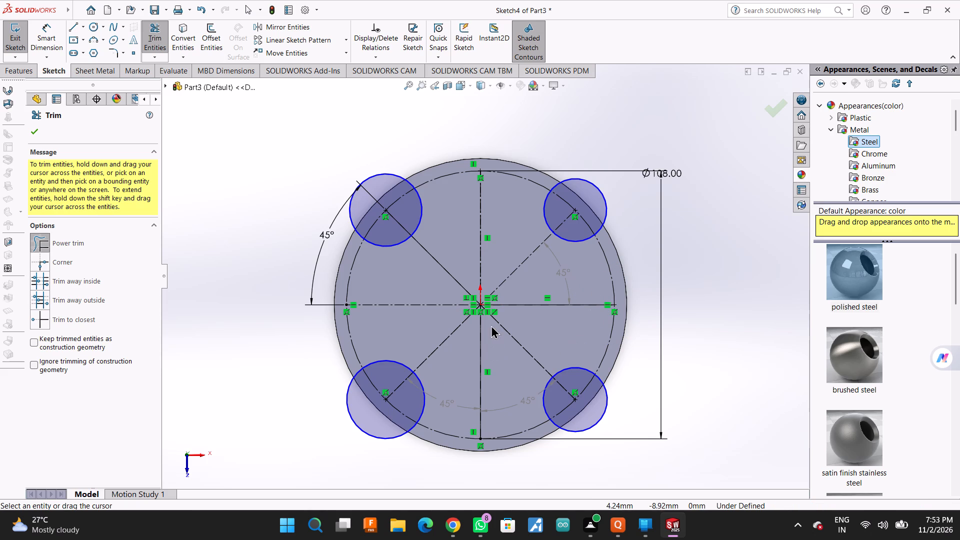
pyautogui.click(32, 134)
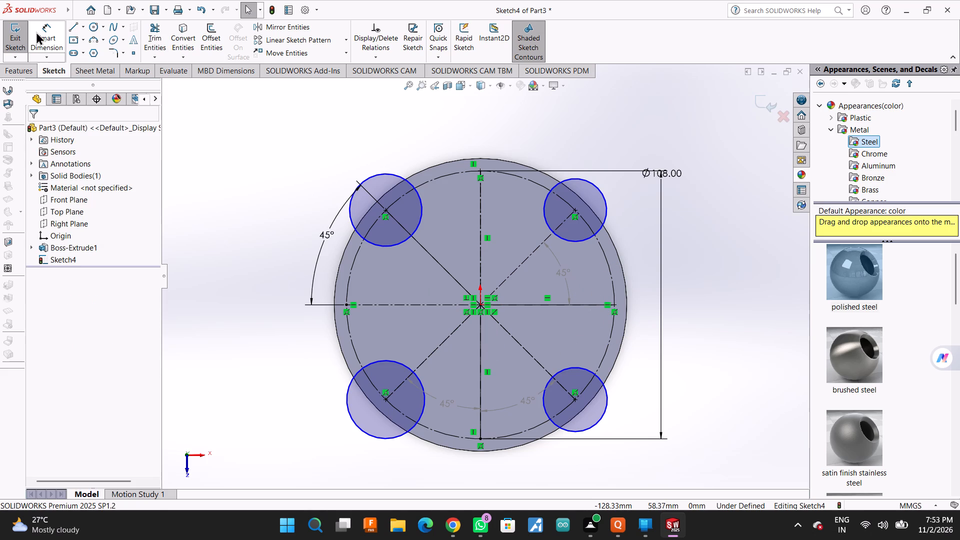
# Dimension the upper-left and upper-right circles on the diagonals to 26 mm diameter each.
pyautogui.click(36, 31)
pyautogui.click(369, 176)
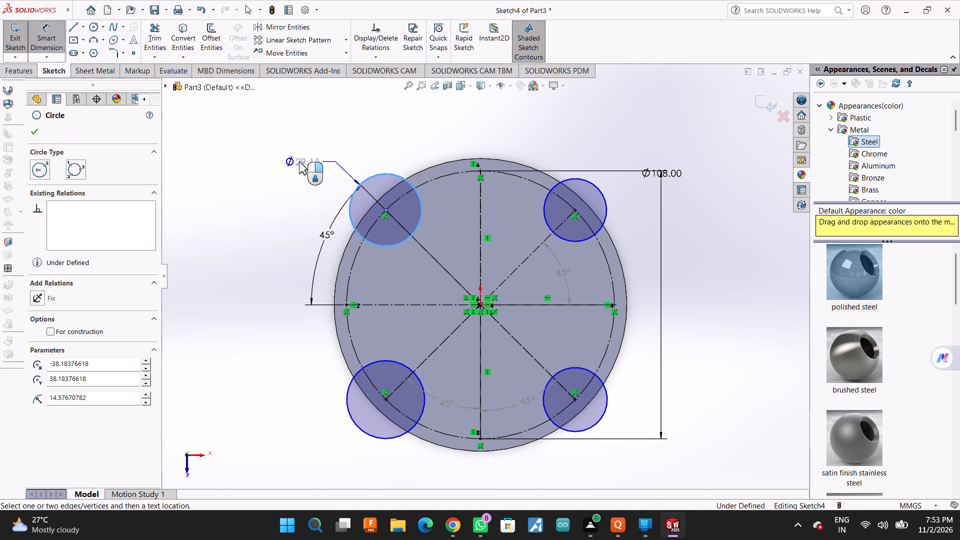
pyautogui.click(285, 173)
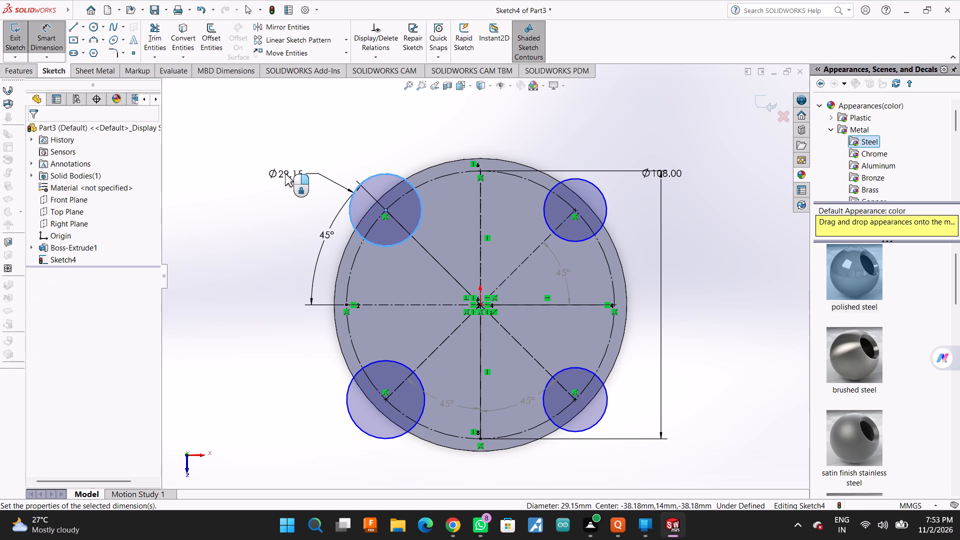
pyautogui.write('26')
pyautogui.press('Return')
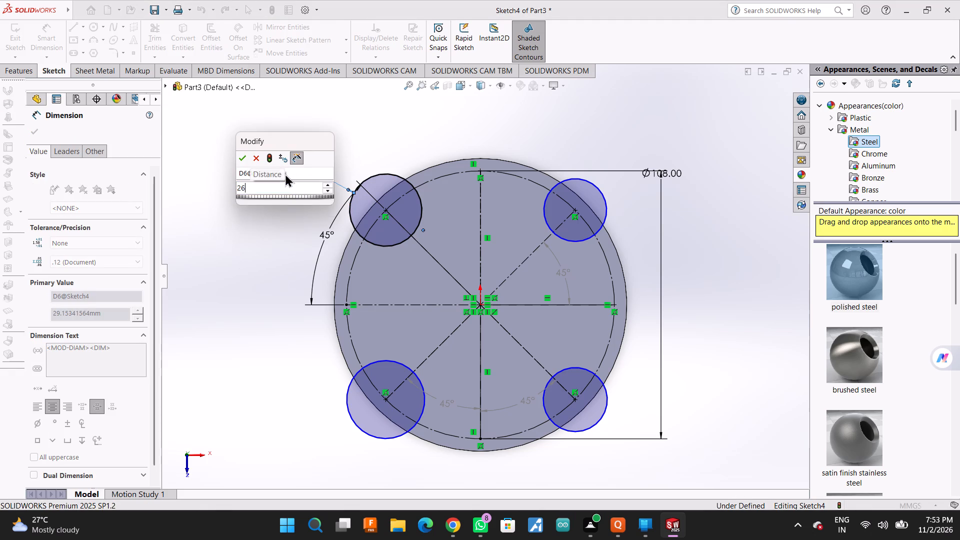
pyautogui.click(568, 177)
pyautogui.click(622, 141)
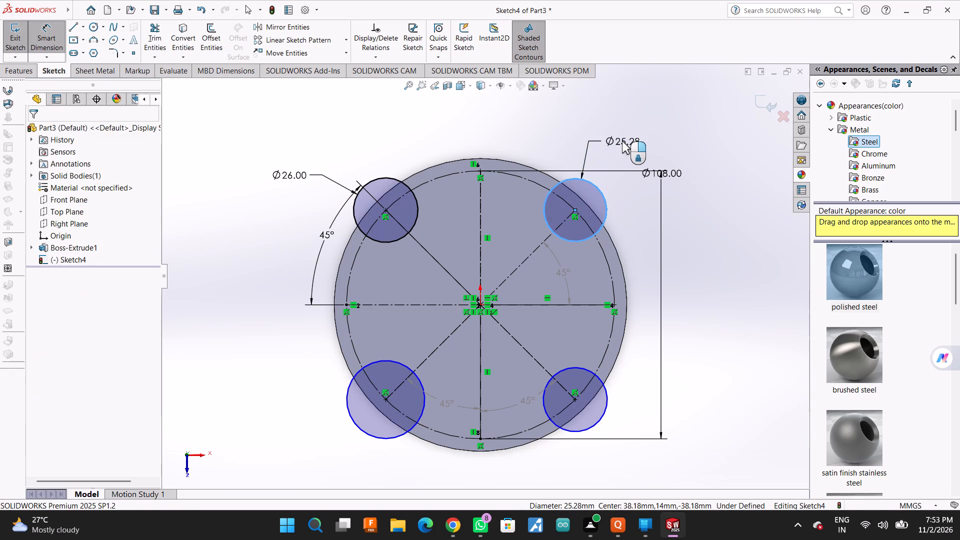
pyautogui.write('26')
pyautogui.press('Return')
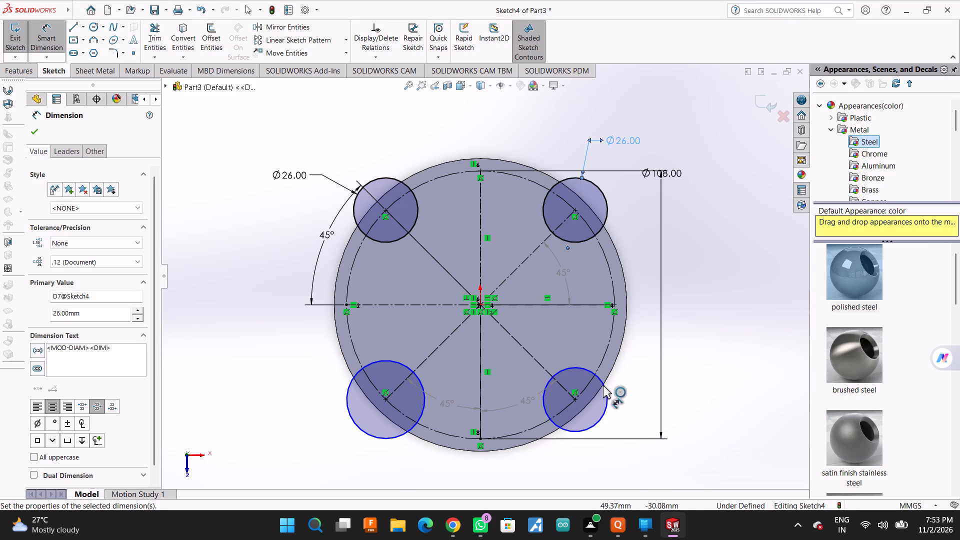
# Dimension the lower-right and lower-left circles on the diagonals to 26 mm diameter each.
pyautogui.click(602, 387)
pyautogui.click(725, 378)
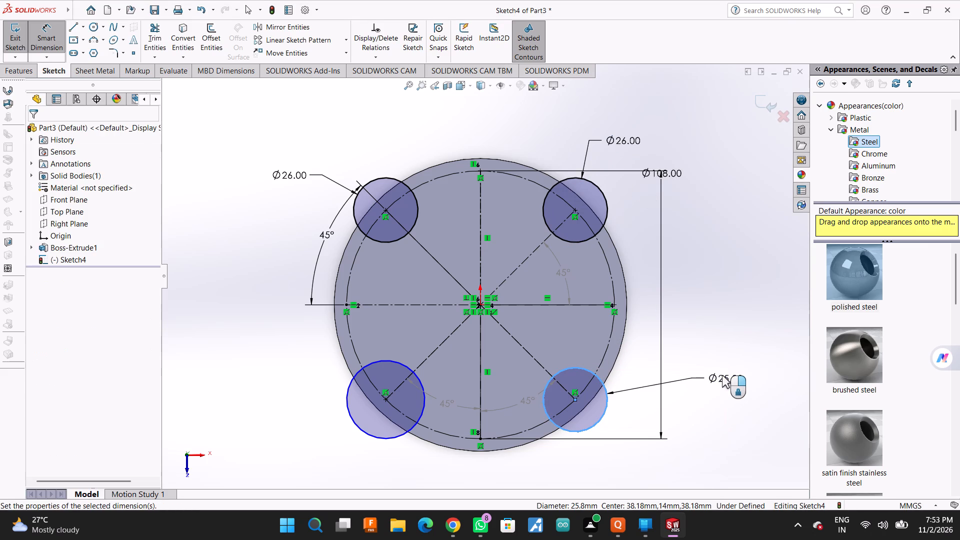
pyautogui.write('26')
pyautogui.press('Return')
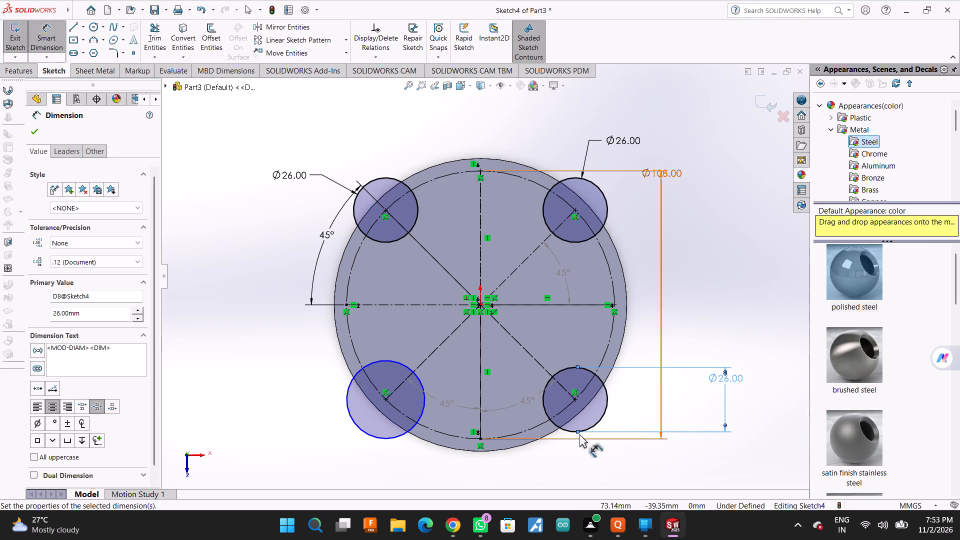
pyautogui.click(406, 430)
pyautogui.click(267, 437)
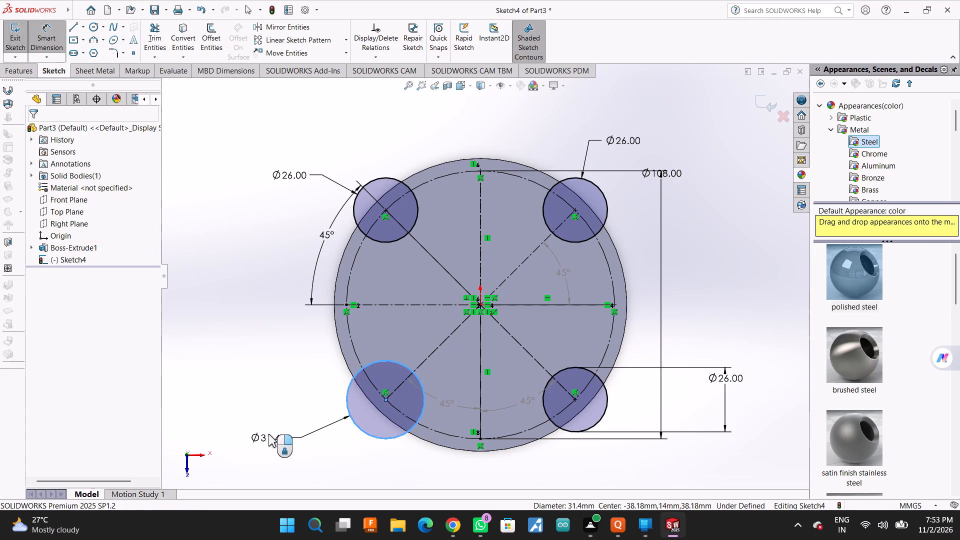
pyautogui.write('26')
pyautogui.press('Return')
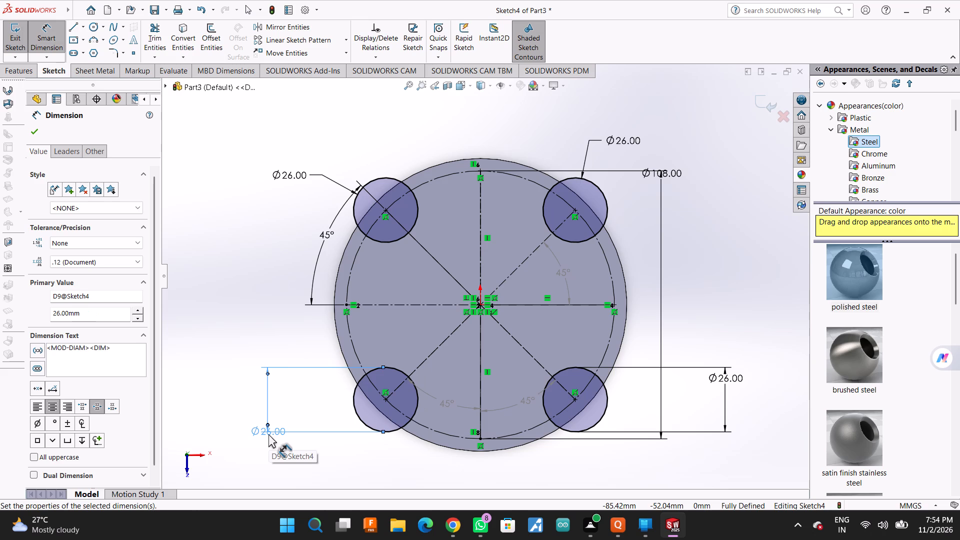
pyautogui.middleClick(739, 229)
pyautogui.click(33, 127)
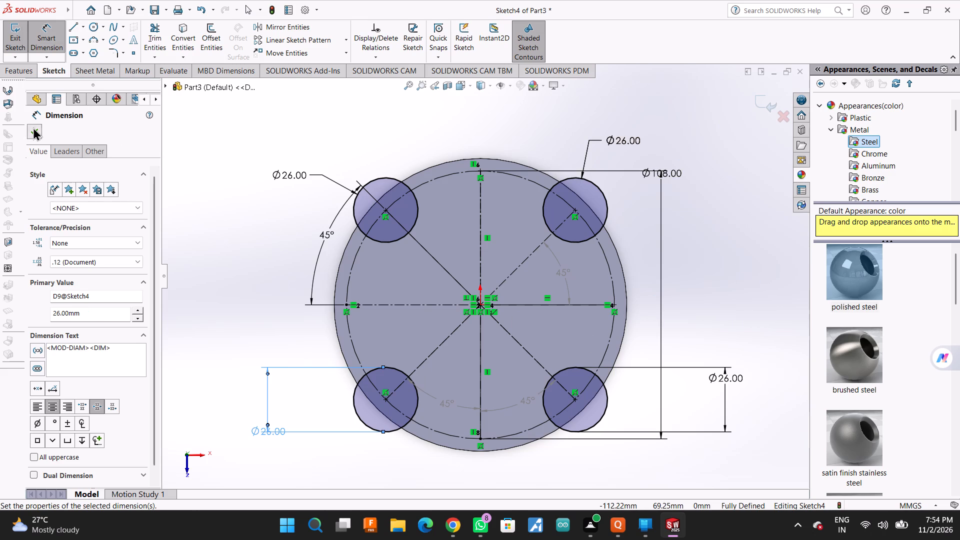
# Extrude the four 26 mm circles as a blind boss 14 mm deep, reversed downward alongside the base flange, with merged result.
pyautogui.click(13, 68)
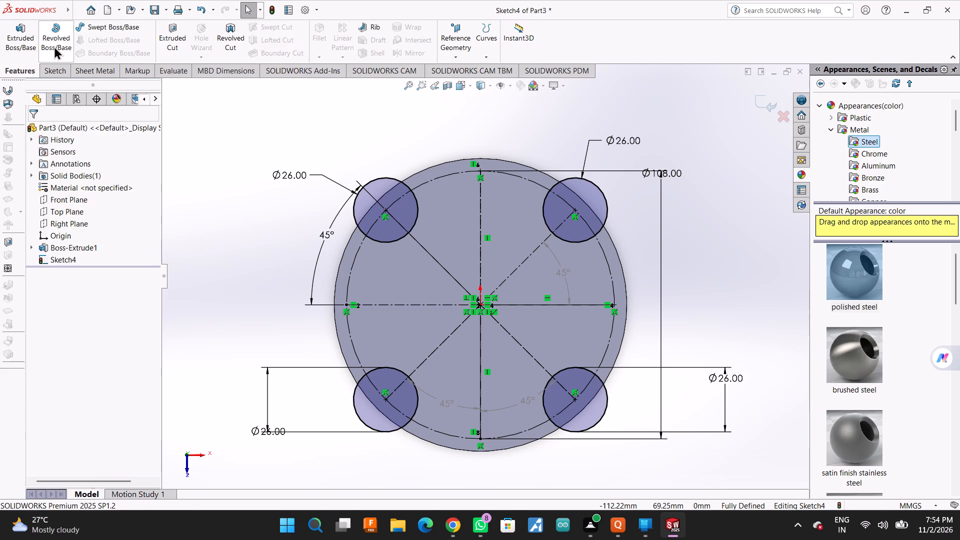
pyautogui.click(29, 36)
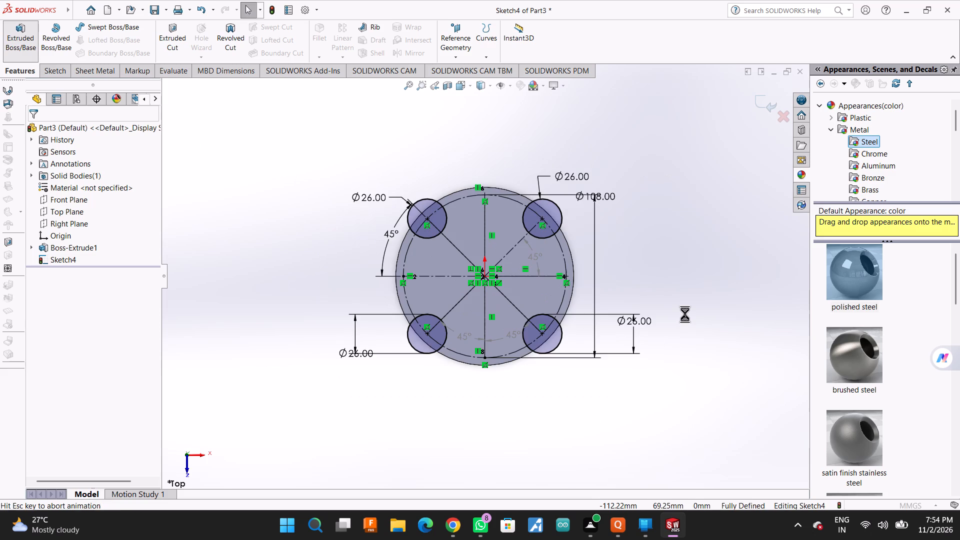
pyautogui.moveTo(685, 314); pyautogui.dragTo(701, 181, button='middle')
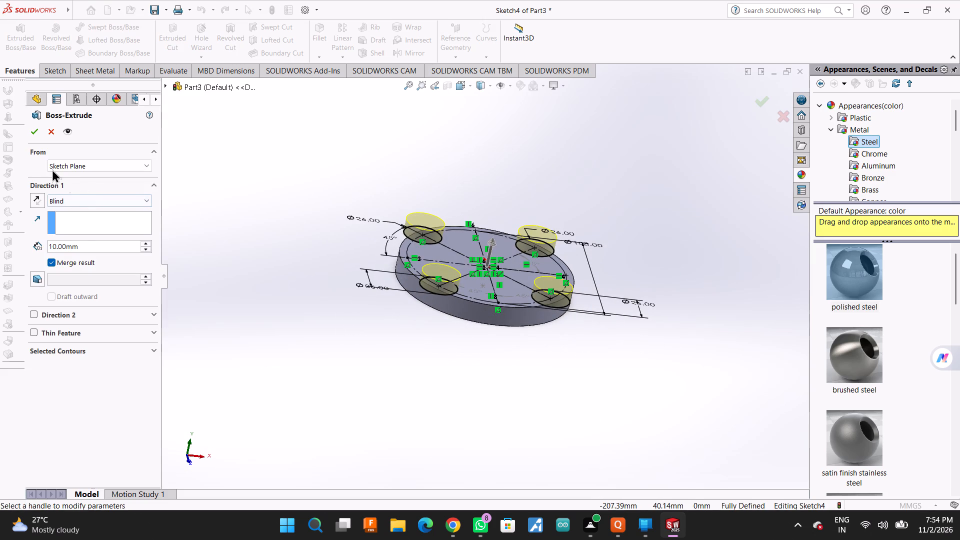
pyautogui.click(32, 198)
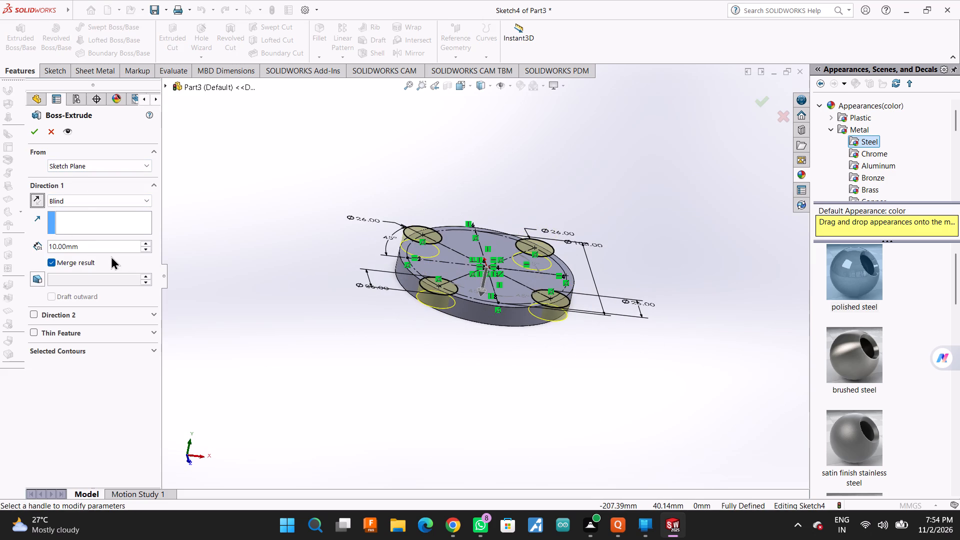
pyautogui.doubleClick(111, 256)
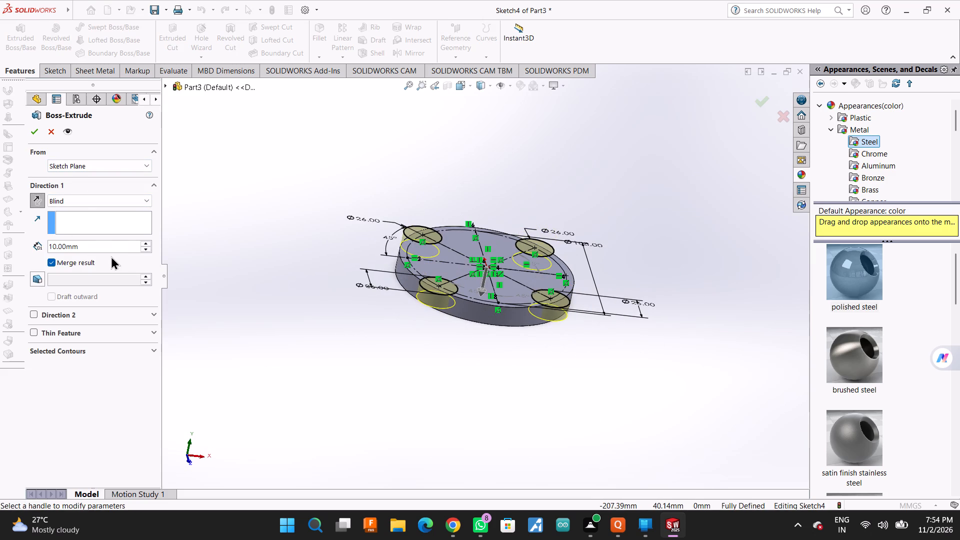
pyautogui.doubleClick(111, 251)
pyautogui.write('14')
pyautogui.press('Return')
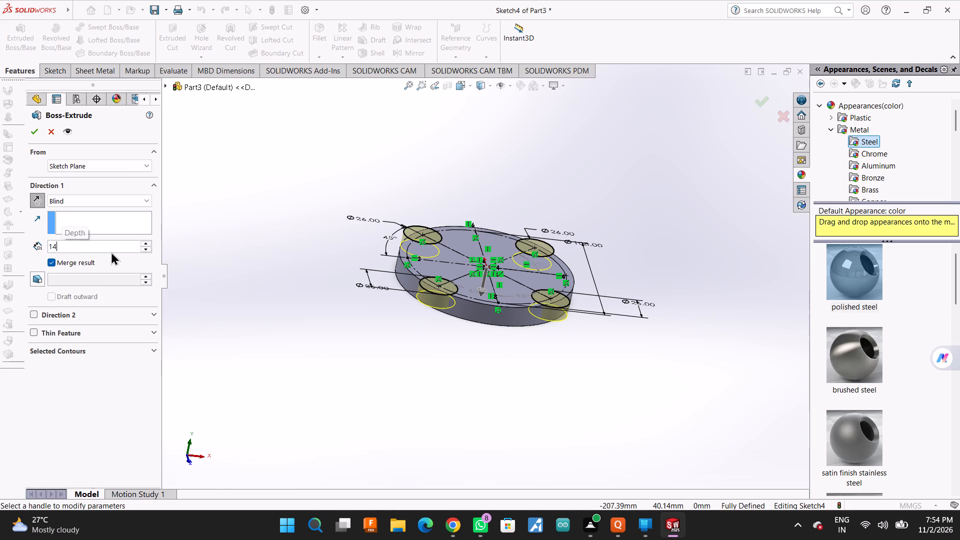
pyautogui.click(27, 133)
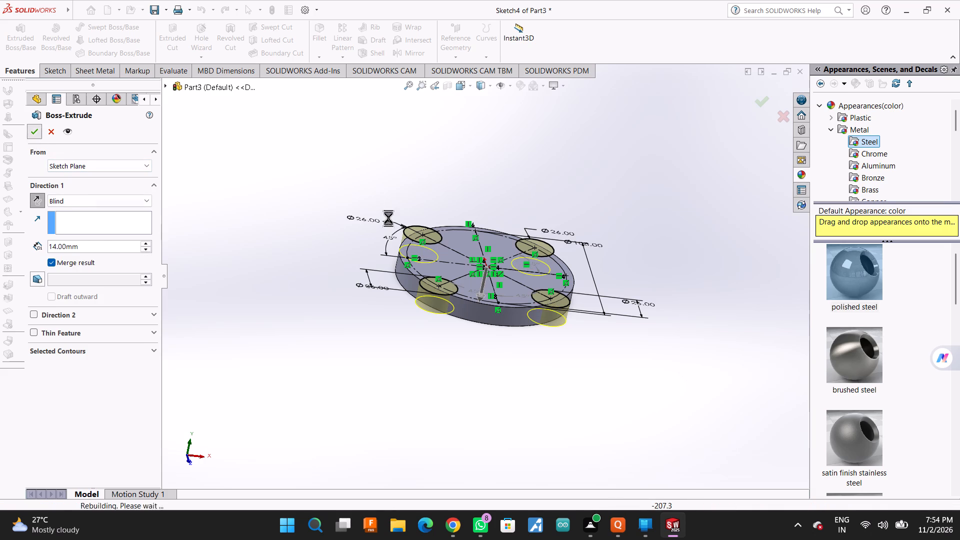
# Start a sketch on the flange's top face and draw a circle about 89 mm in diameter centred on the origin.
pyautogui.moveTo(502, 193); pyautogui.dragTo(482, 249, button='middle')
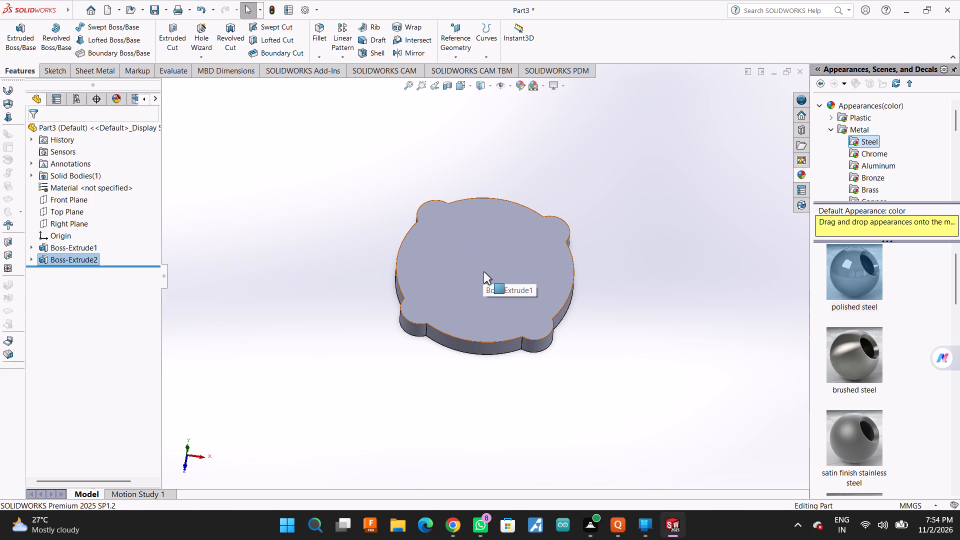
pyautogui.click(483, 271)
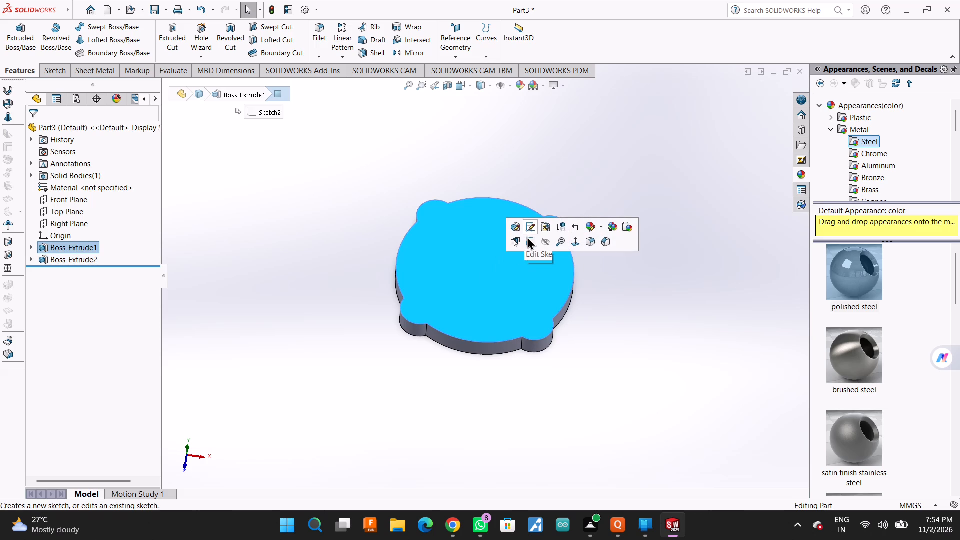
pyautogui.click(527, 237)
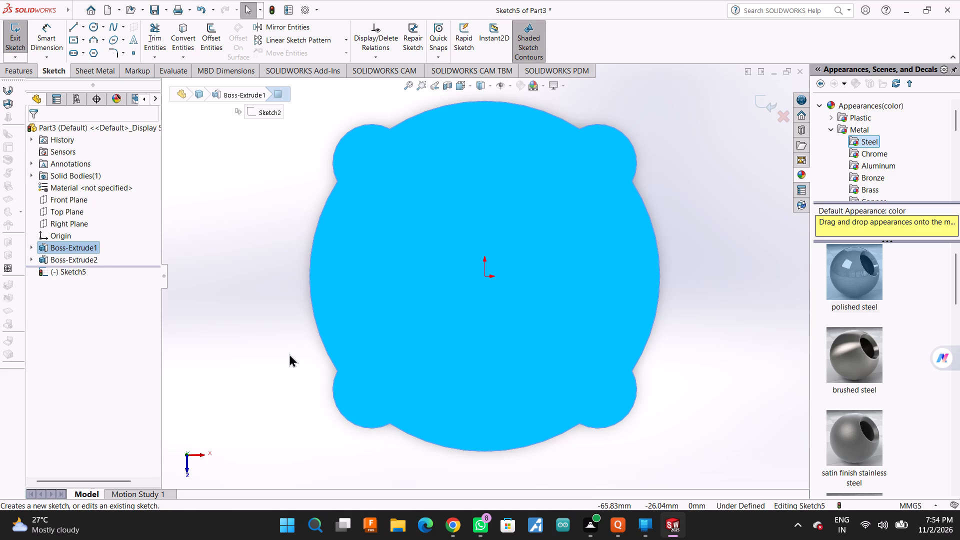
pyautogui.click(91, 23)
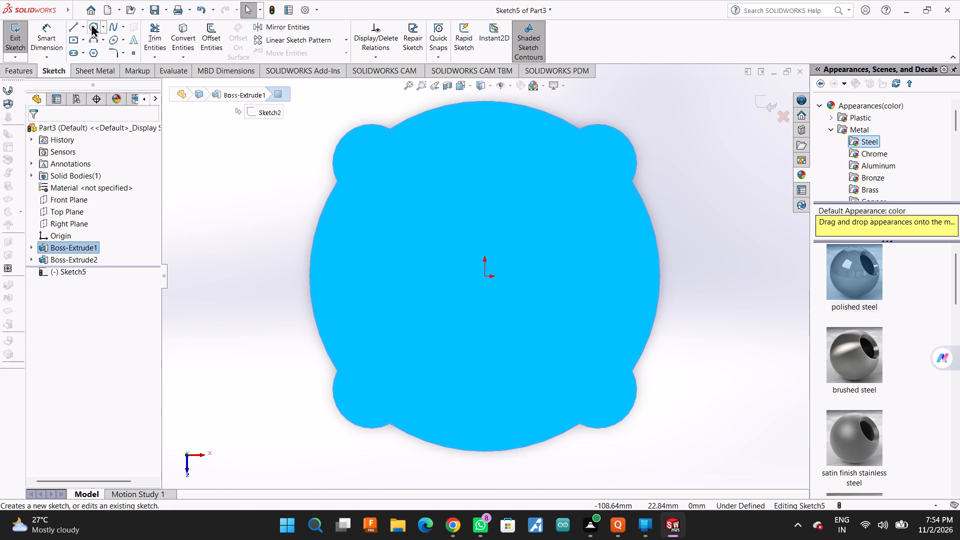
pyautogui.click(484, 277)
pyautogui.click(542, 395)
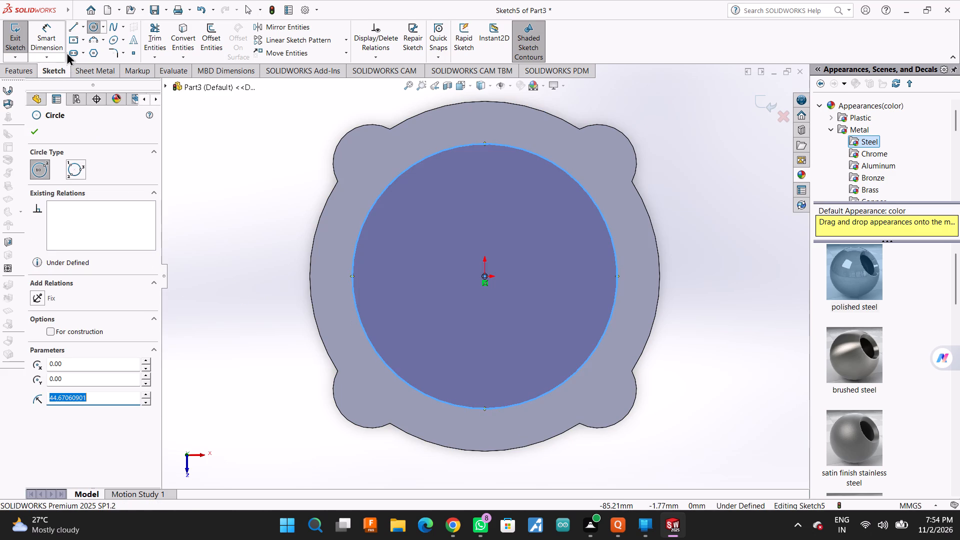
# Dimension the origin-centred circle to 95 mm diameter, entered as 47.5*2.
pyautogui.click(50, 29)
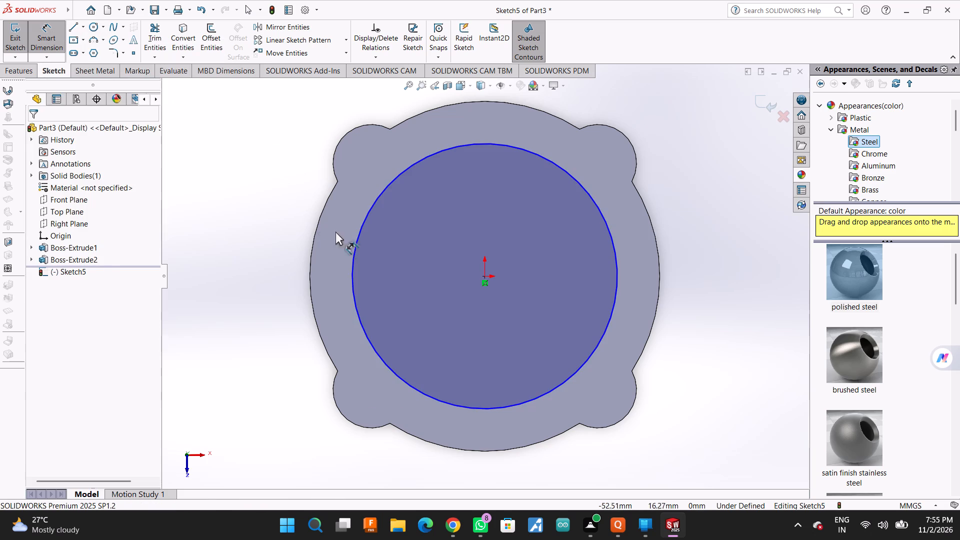
pyautogui.click(357, 237)
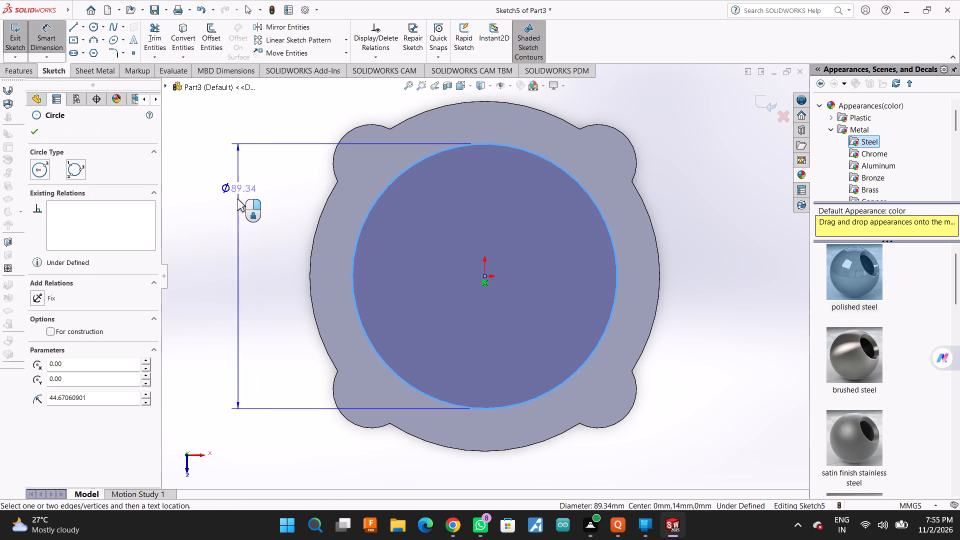
pyautogui.click(237, 210)
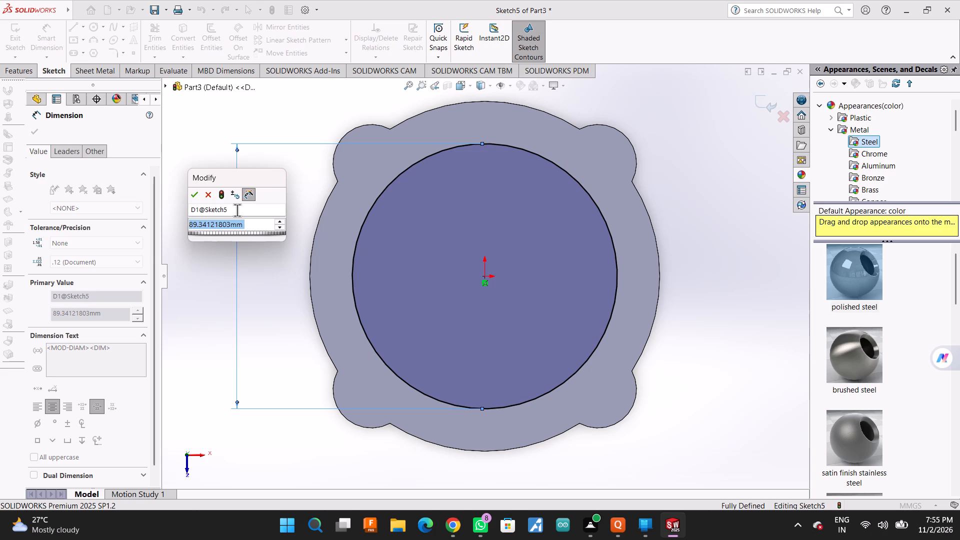
pyautogui.write('47.5*2')
pyautogui.press('Return')
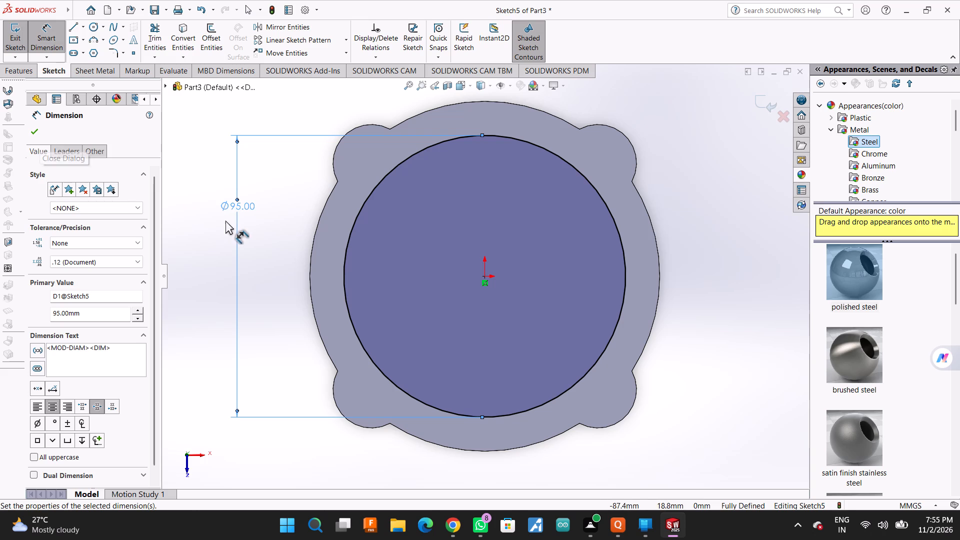
pyautogui.scroll(1, 225, 220)
pyautogui.scroll(-1, 226, 220)
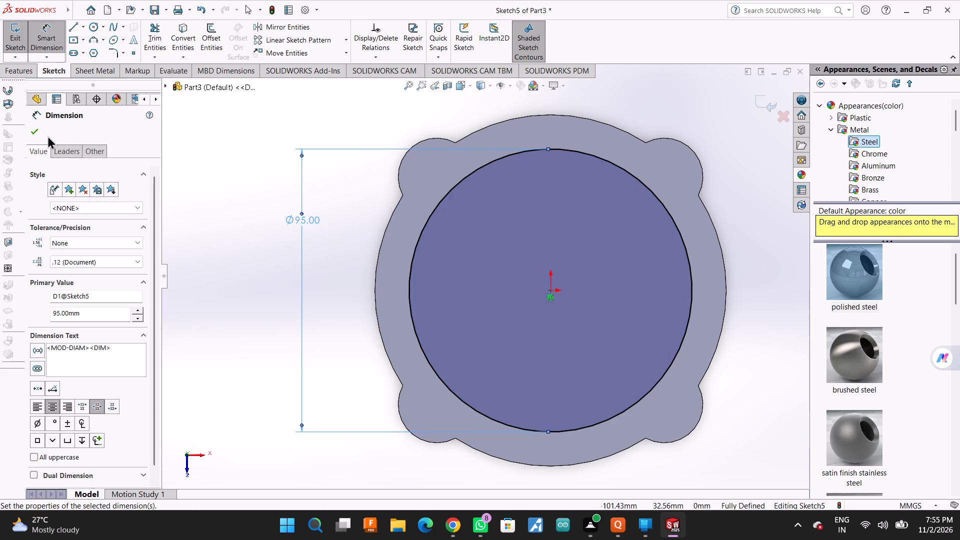
pyautogui.click(41, 134)
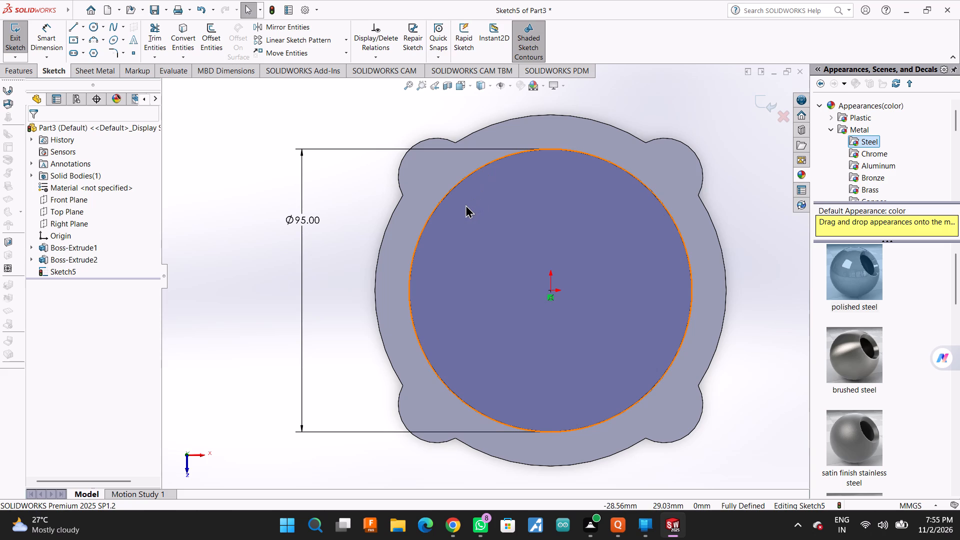
# Draw two perpendicular diagonal construction centerlines about 134 mm long through the origin, each joining the outer edges of opposite lugs.
pyautogui.click(82, 24)
pyautogui.click(86, 49)
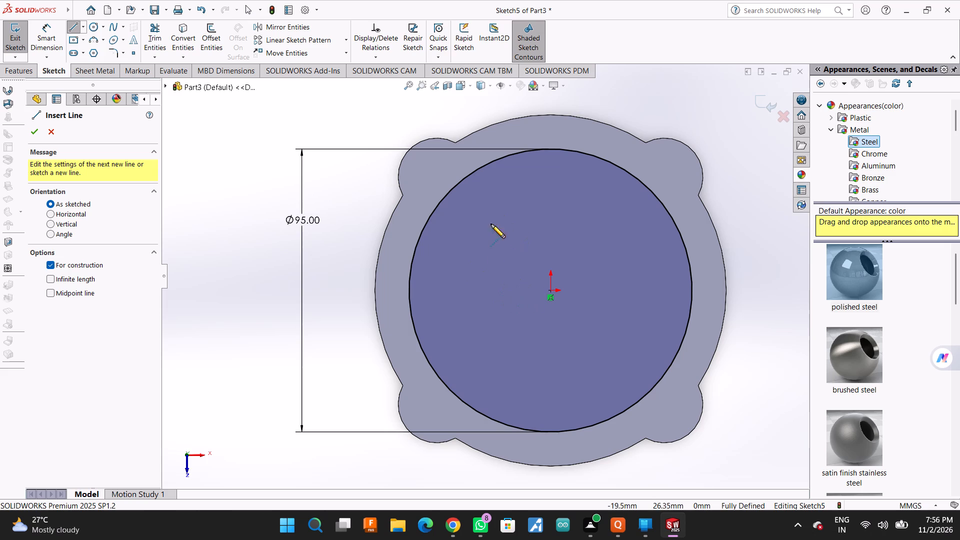
pyautogui.click(409, 151)
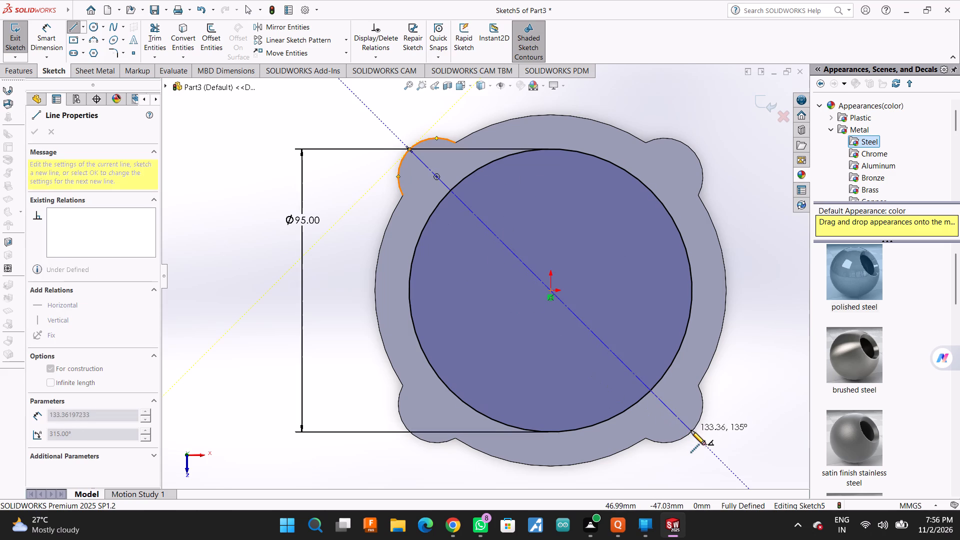
pyautogui.click(693, 431)
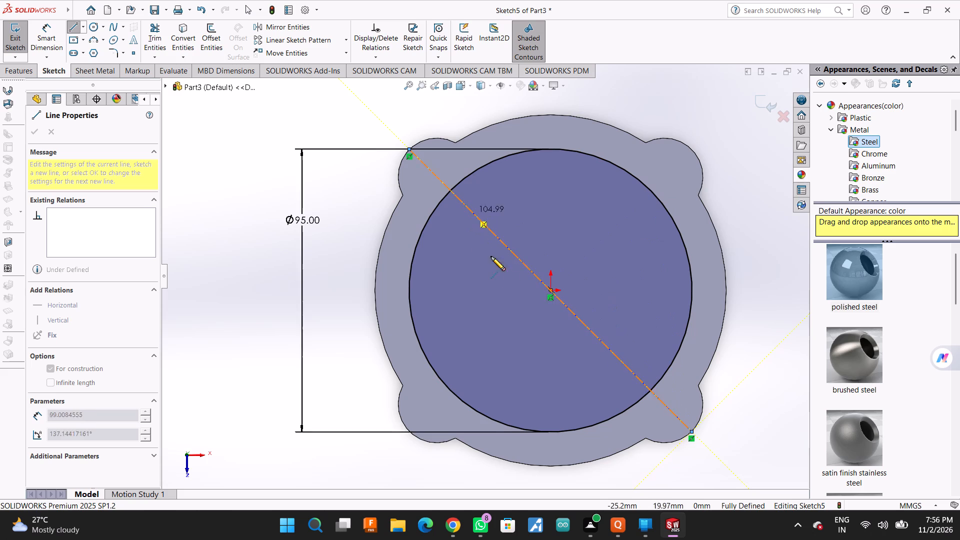
pyautogui.click(550, 290)
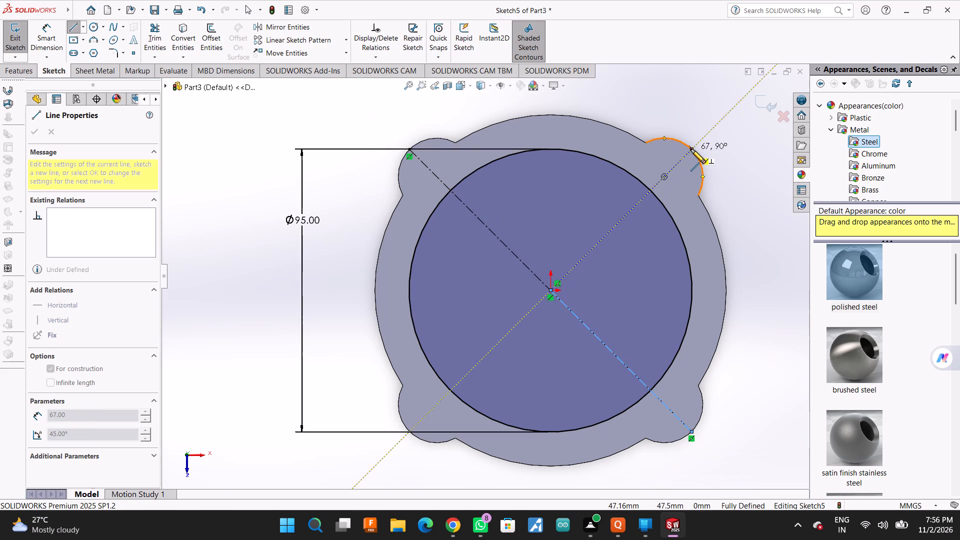
pyautogui.click(691, 149)
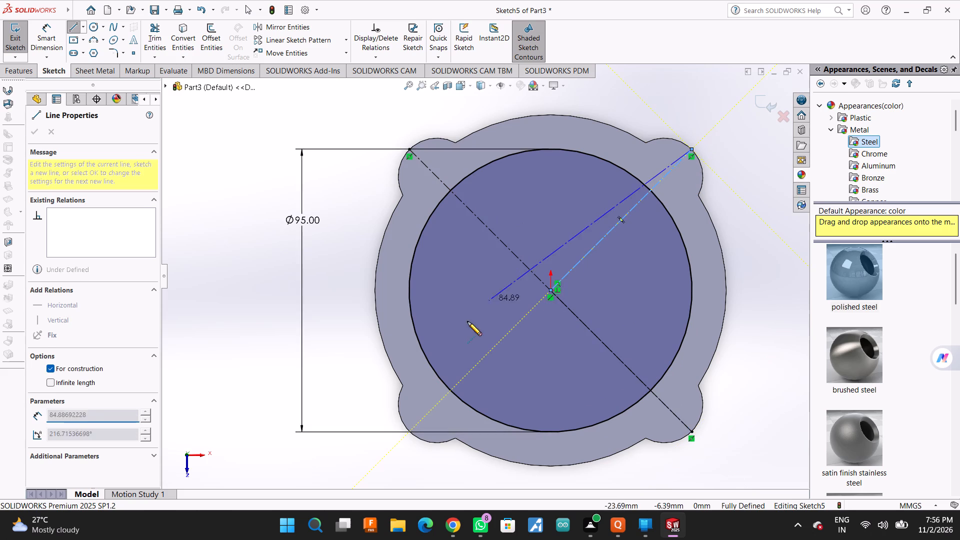
pyautogui.click(410, 429)
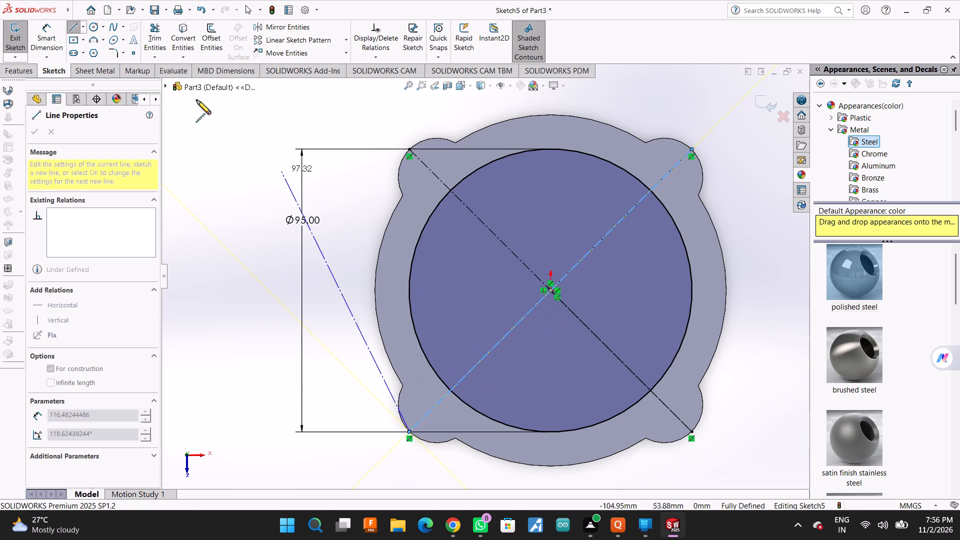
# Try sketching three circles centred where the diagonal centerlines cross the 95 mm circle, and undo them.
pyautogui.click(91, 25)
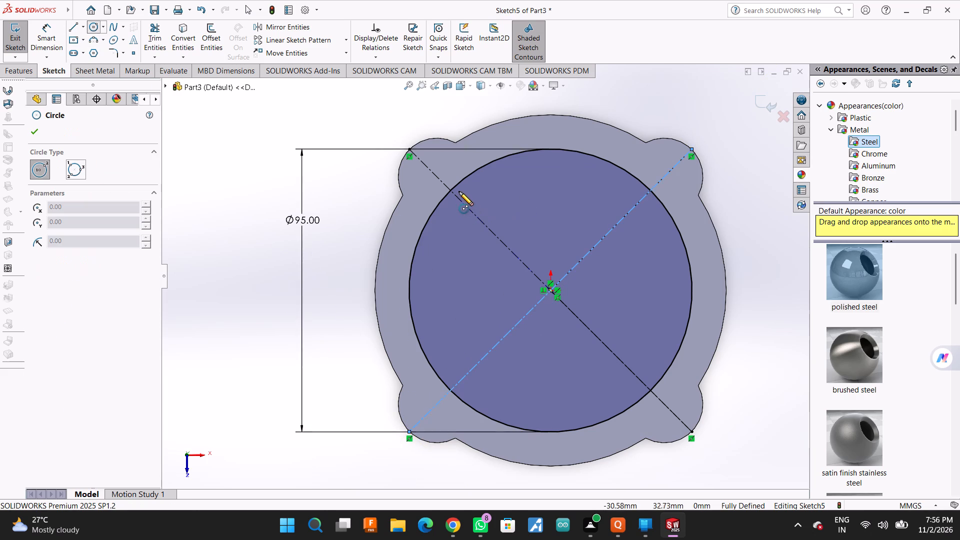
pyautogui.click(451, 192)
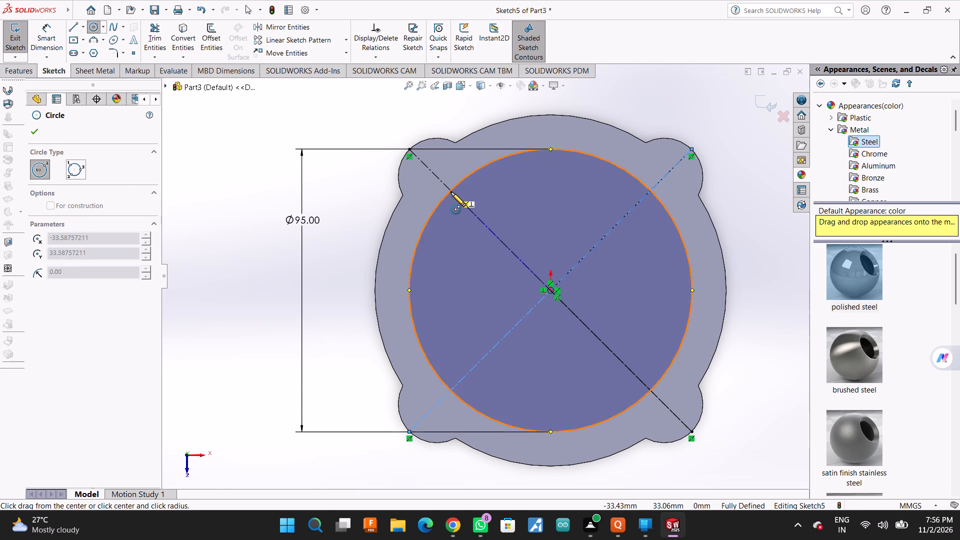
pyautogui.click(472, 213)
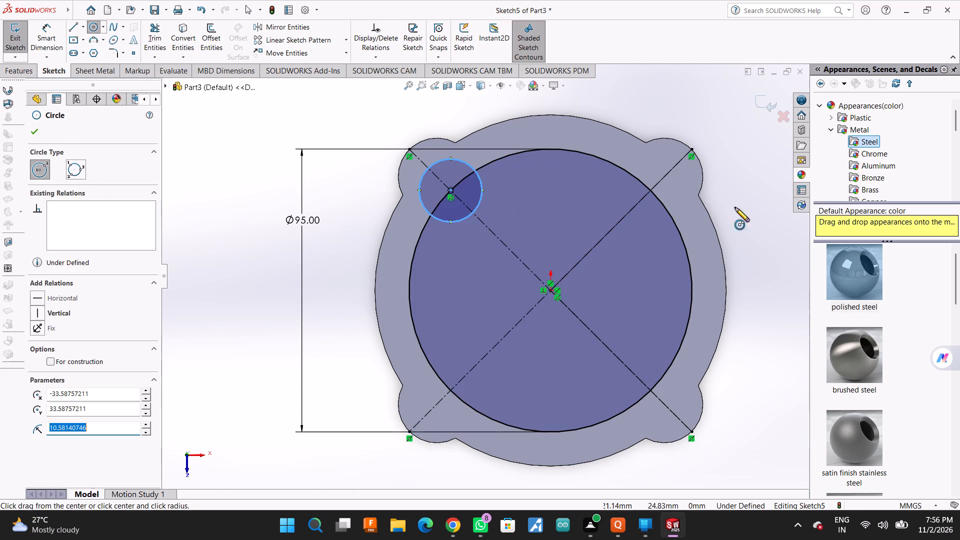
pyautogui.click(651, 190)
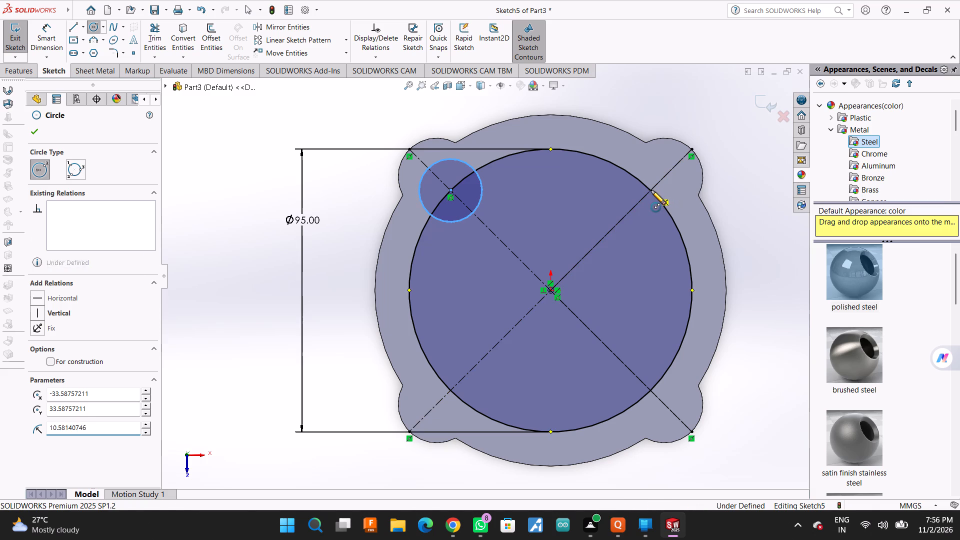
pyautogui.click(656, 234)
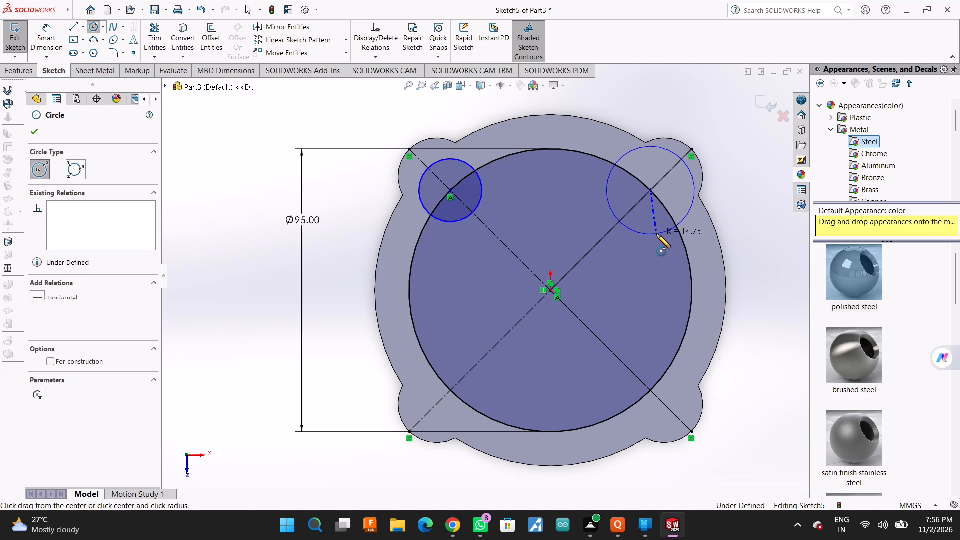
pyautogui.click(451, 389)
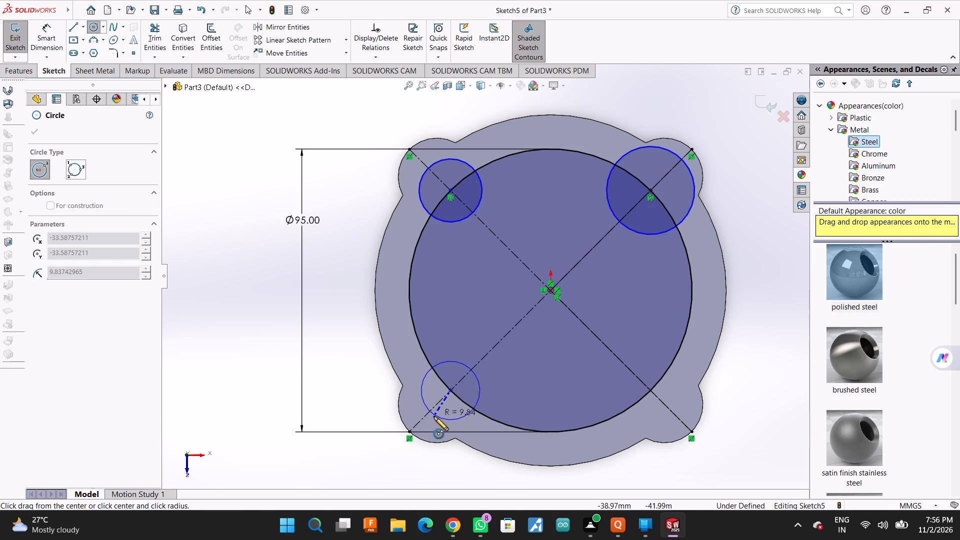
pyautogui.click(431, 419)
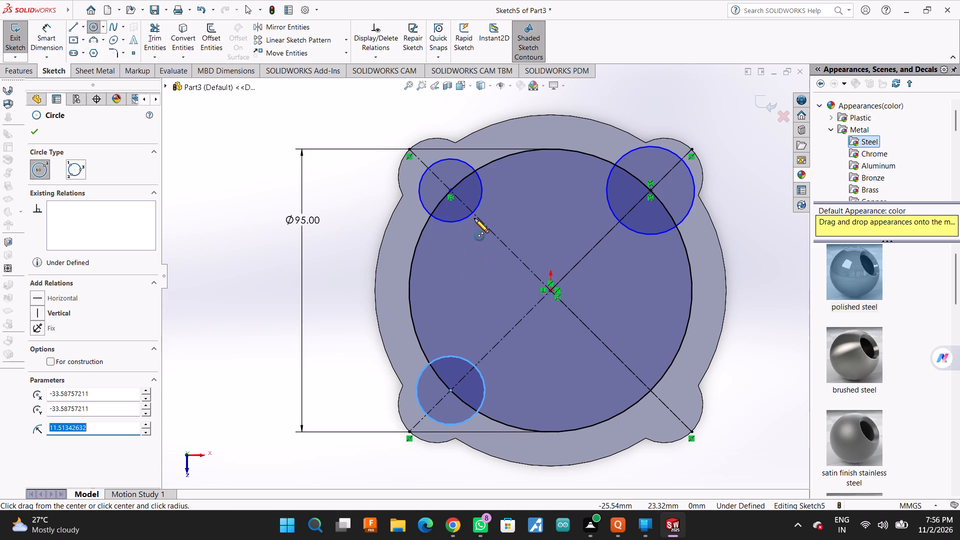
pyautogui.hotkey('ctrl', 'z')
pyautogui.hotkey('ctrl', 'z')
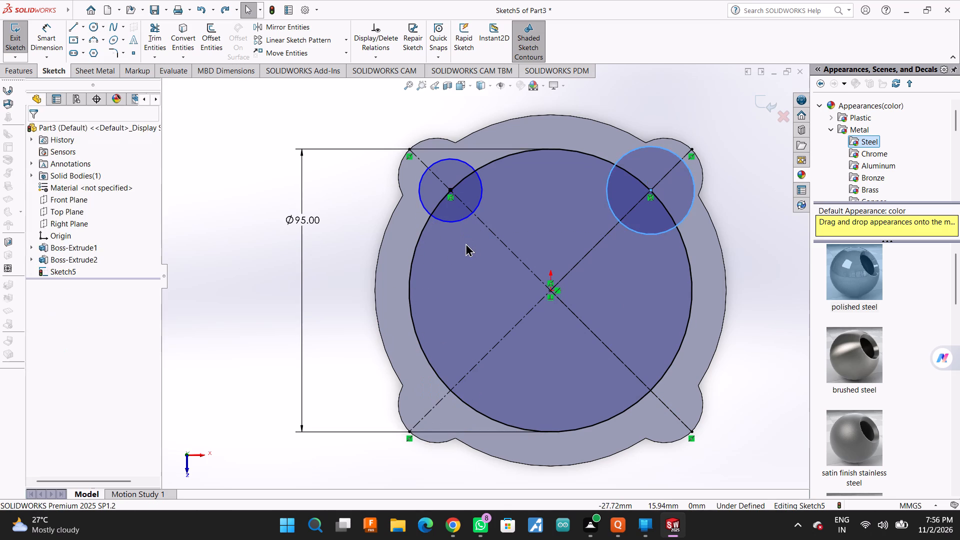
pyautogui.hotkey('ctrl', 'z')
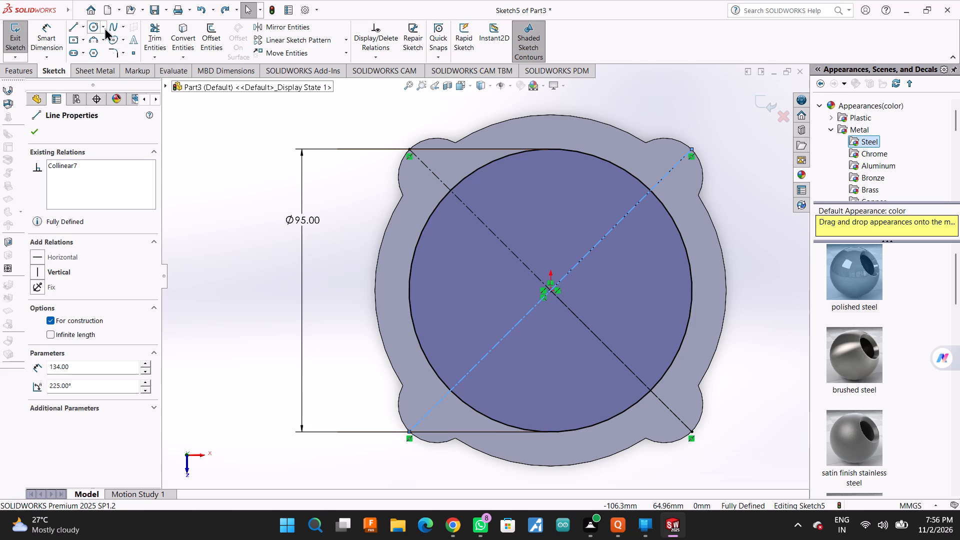
# Sketch four circles of about 10 to 11 mm radius, one centred on each lug's arc center.
pyautogui.click(97, 27)
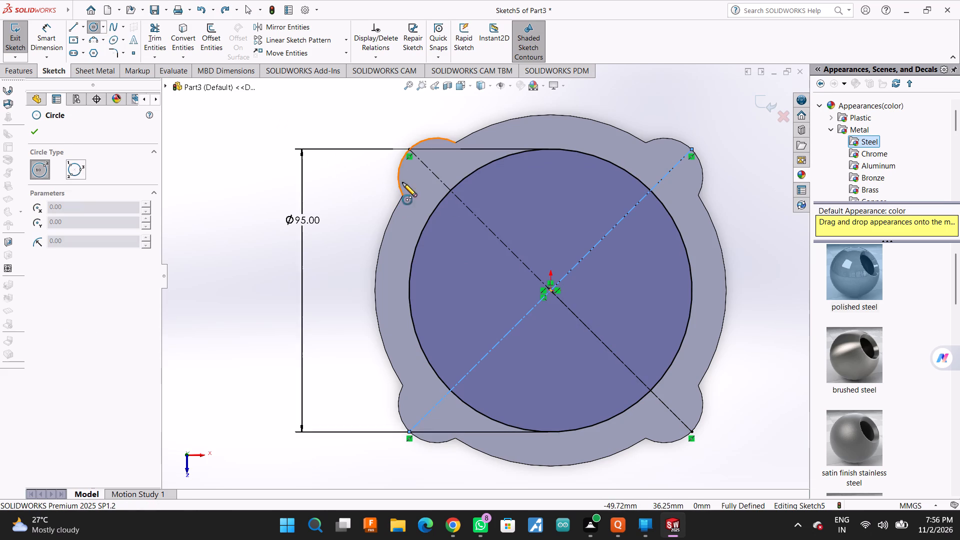
pyautogui.click(437, 176)
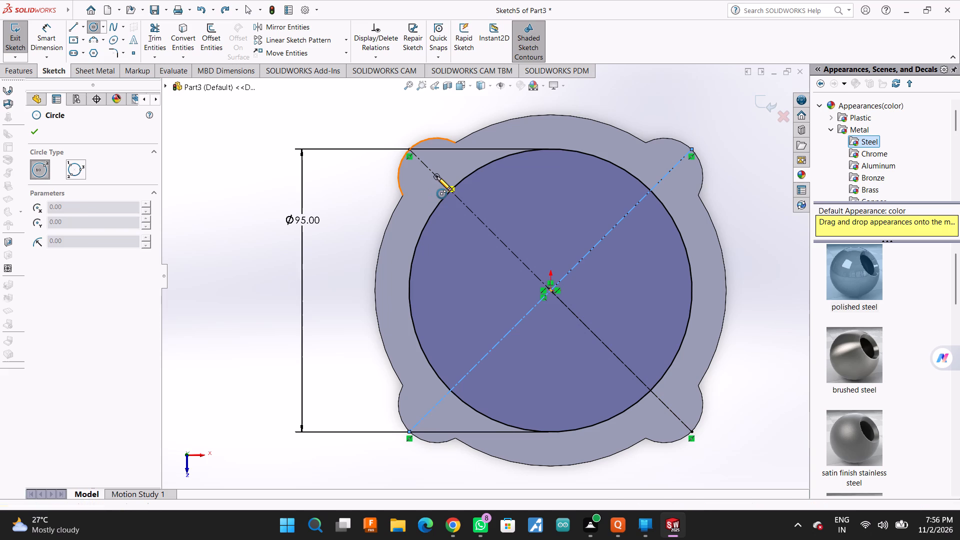
pyautogui.click(440, 207)
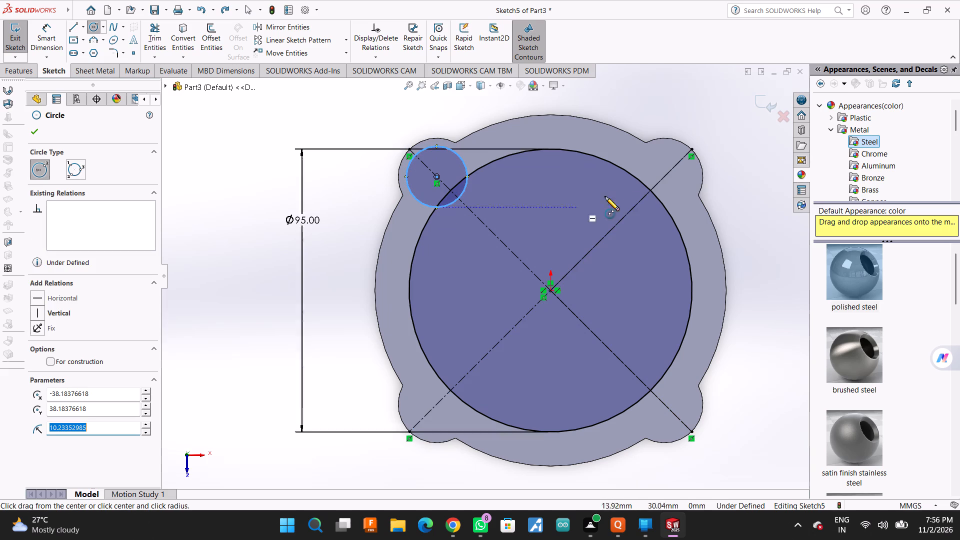
pyautogui.click(663, 178)
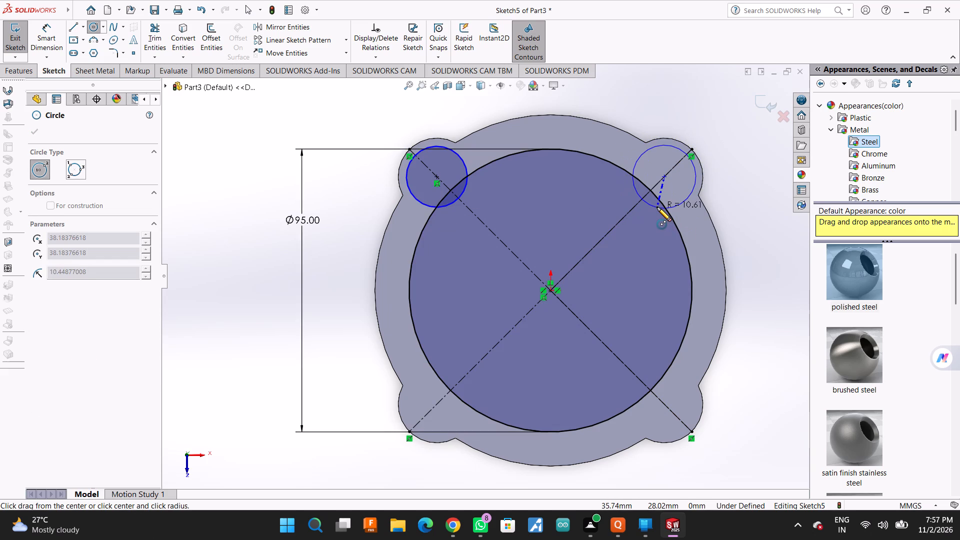
pyautogui.click(657, 207)
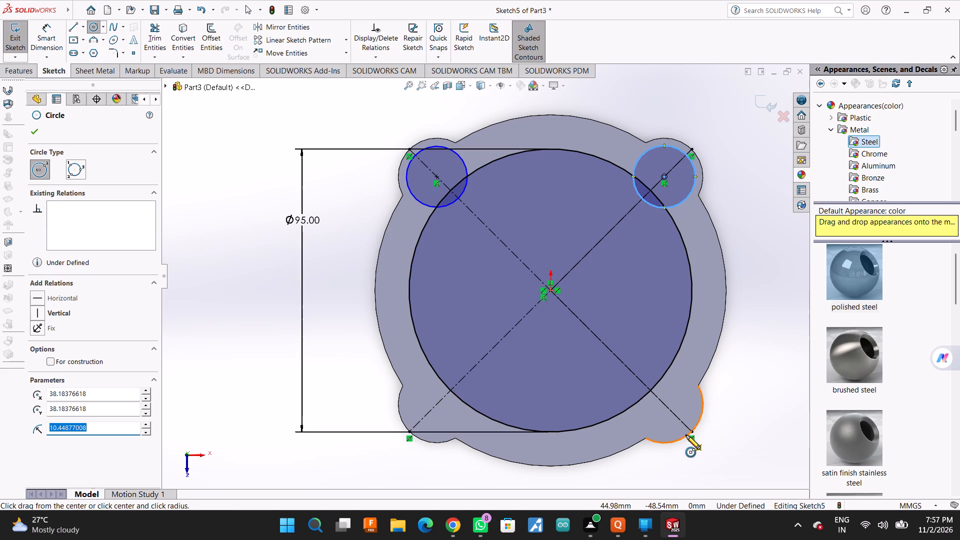
pyautogui.click(663, 405)
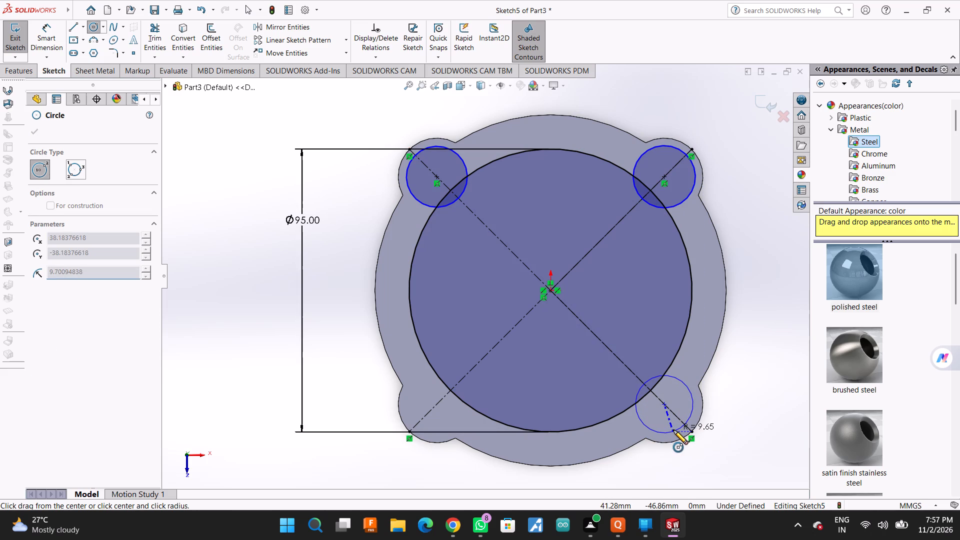
pyautogui.click(673, 430)
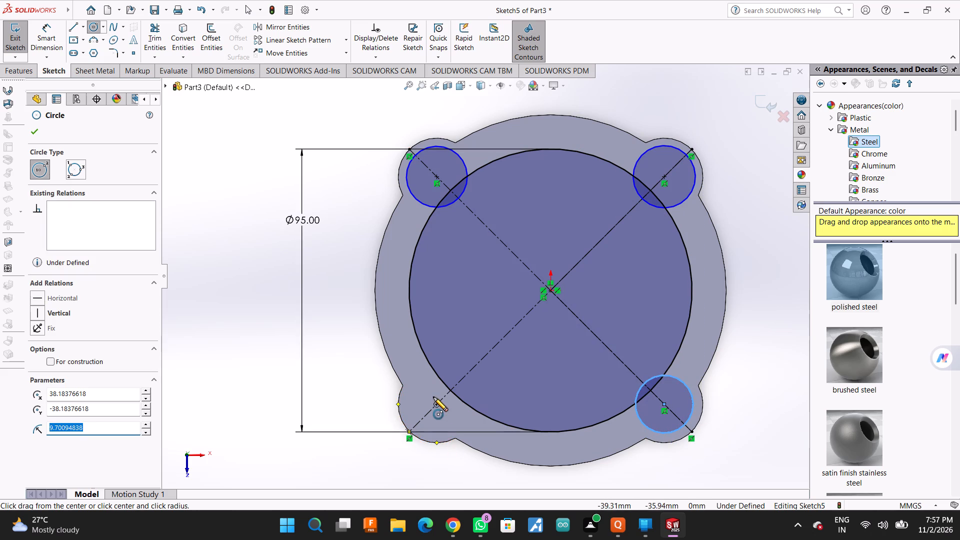
pyautogui.click(437, 403)
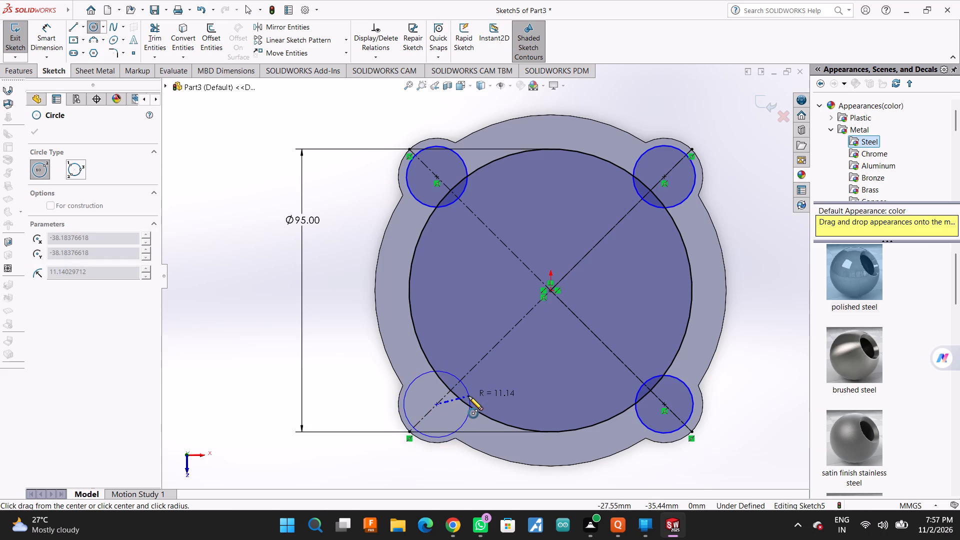
pyautogui.click(468, 396)
pyautogui.click(31, 136)
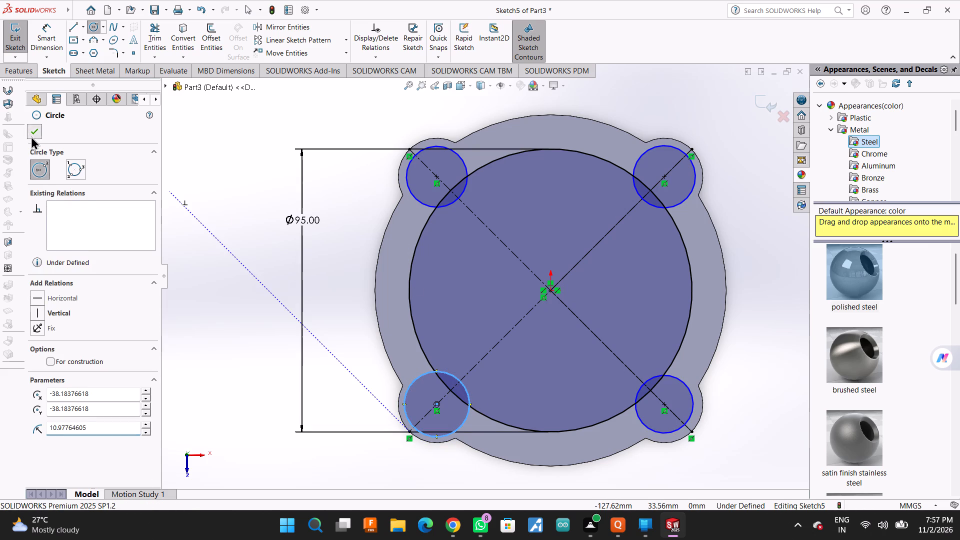
# Dimension each of the four lug-centred circles to 18 mm diameter.
pyautogui.click(53, 35)
pyautogui.click(465, 169)
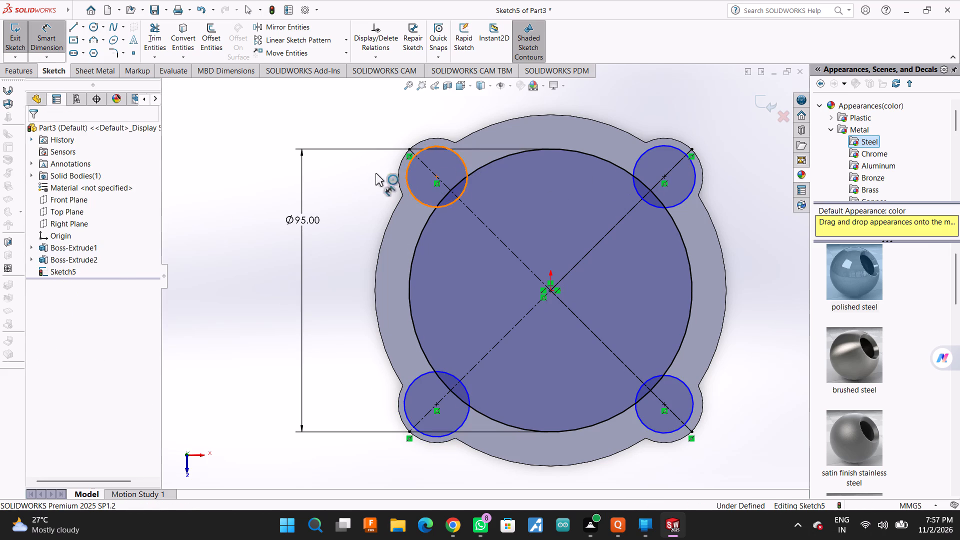
pyautogui.click(272, 169)
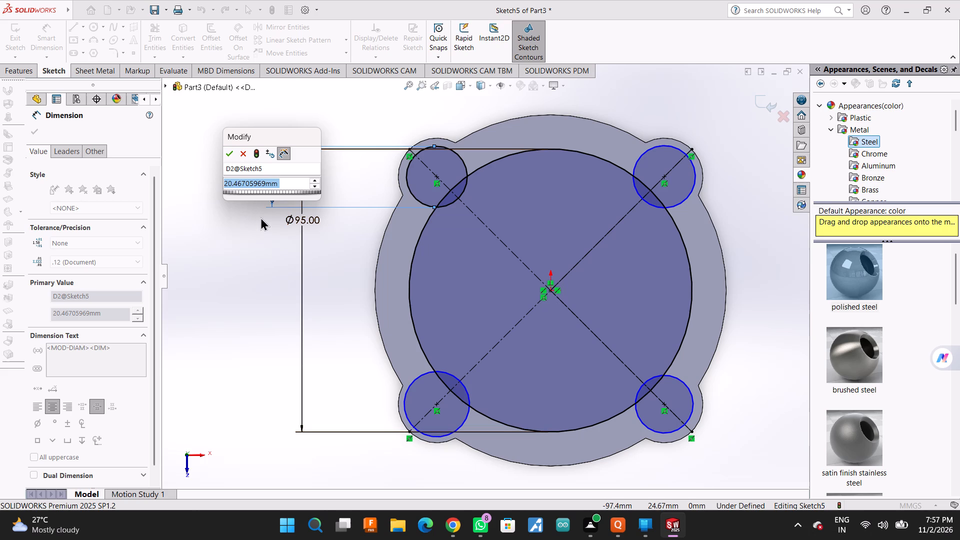
pyautogui.write('18')
pyautogui.press('Return')
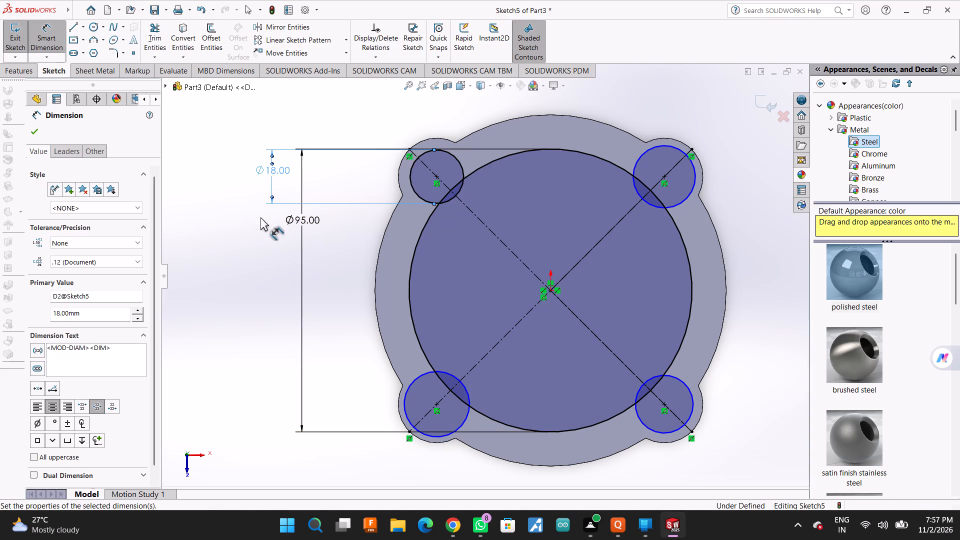
pyautogui.click(460, 382)
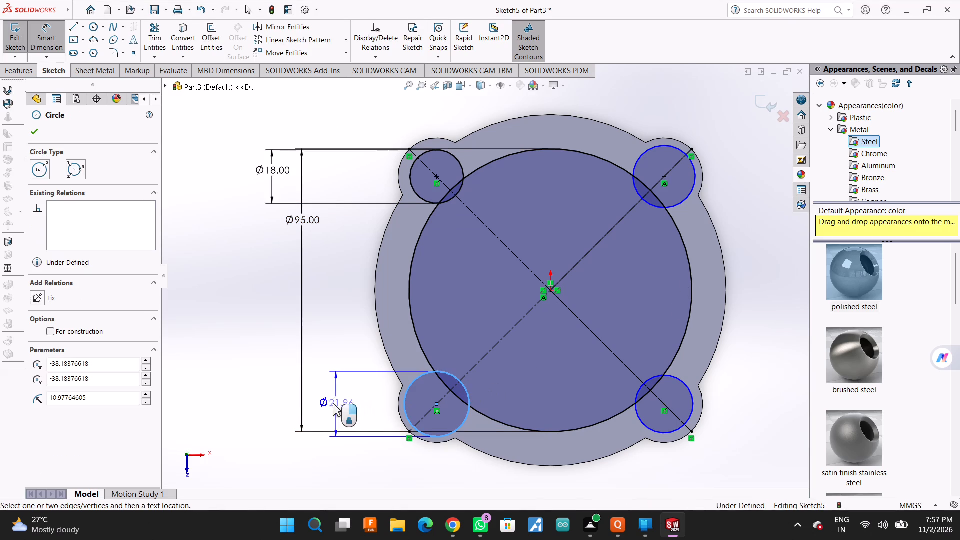
pyautogui.click(278, 405)
pyautogui.write('18')
pyautogui.press('Return')
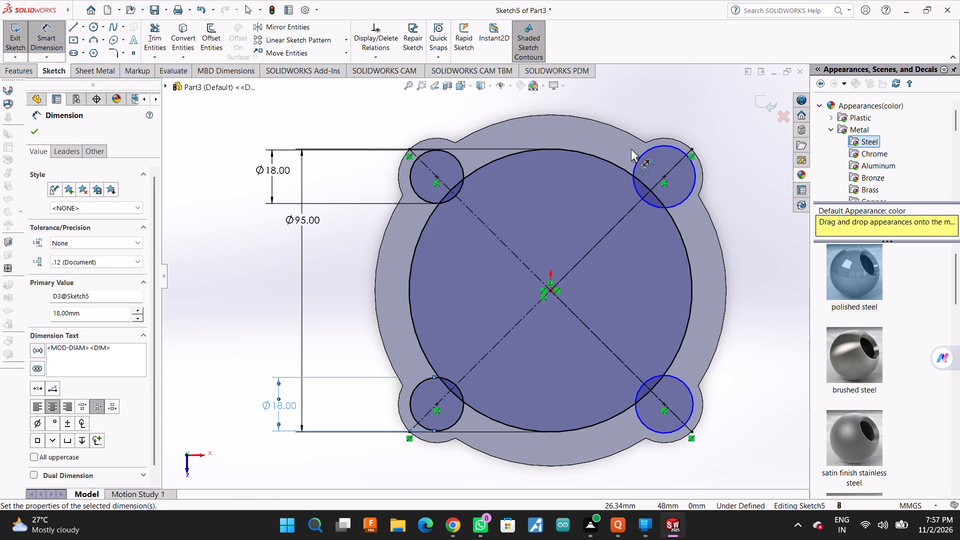
pyautogui.click(649, 146)
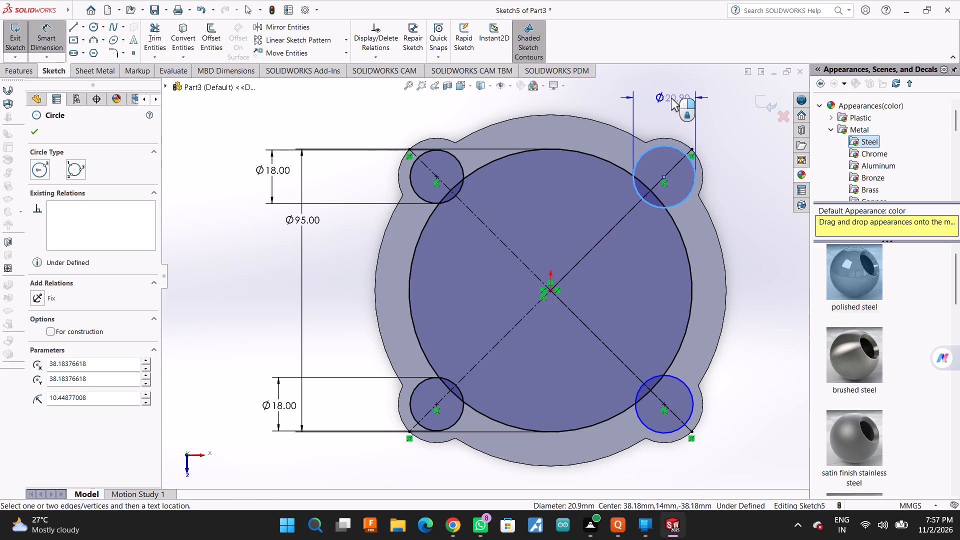
pyautogui.click(671, 98)
pyautogui.write('18')
pyautogui.press('Return')
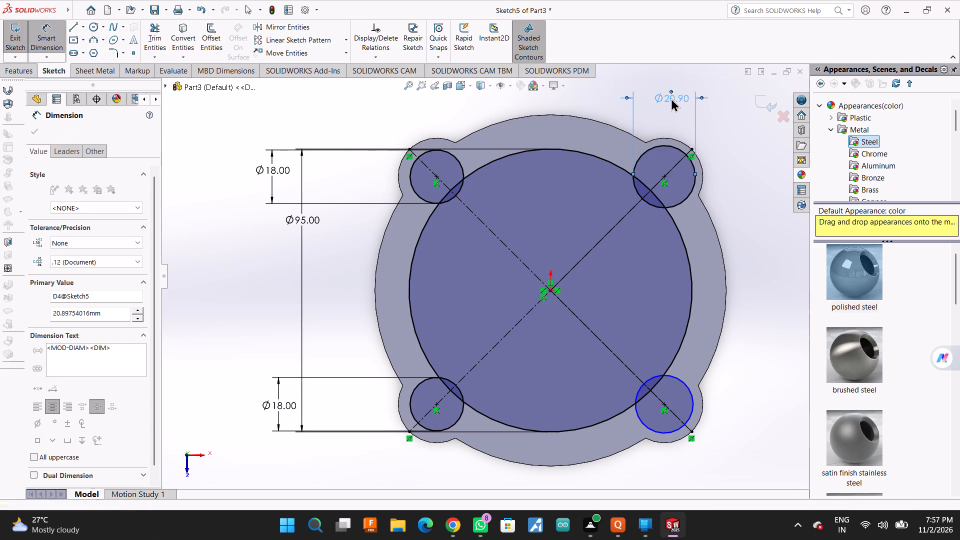
pyautogui.click(679, 380)
pyautogui.click(750, 400)
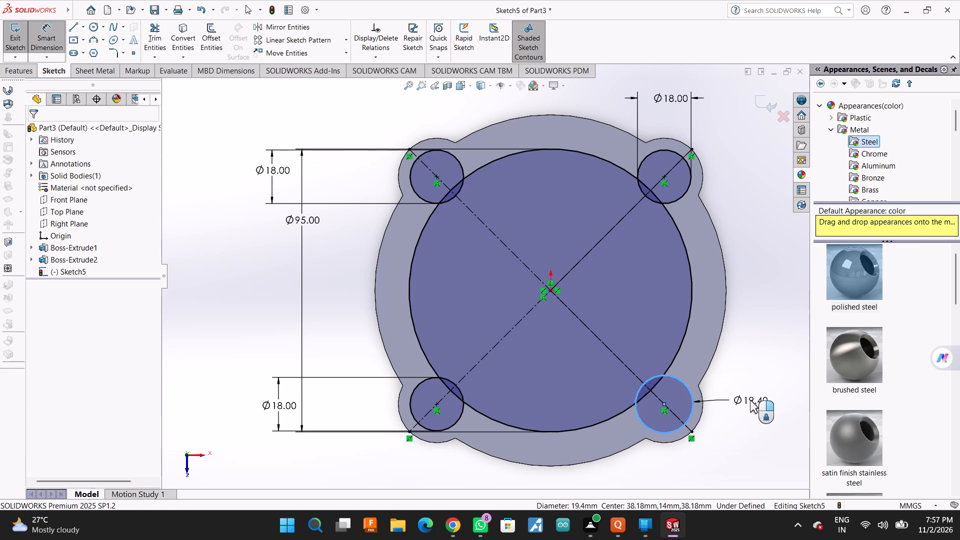
pyautogui.write('18')
pyautogui.press('Return')
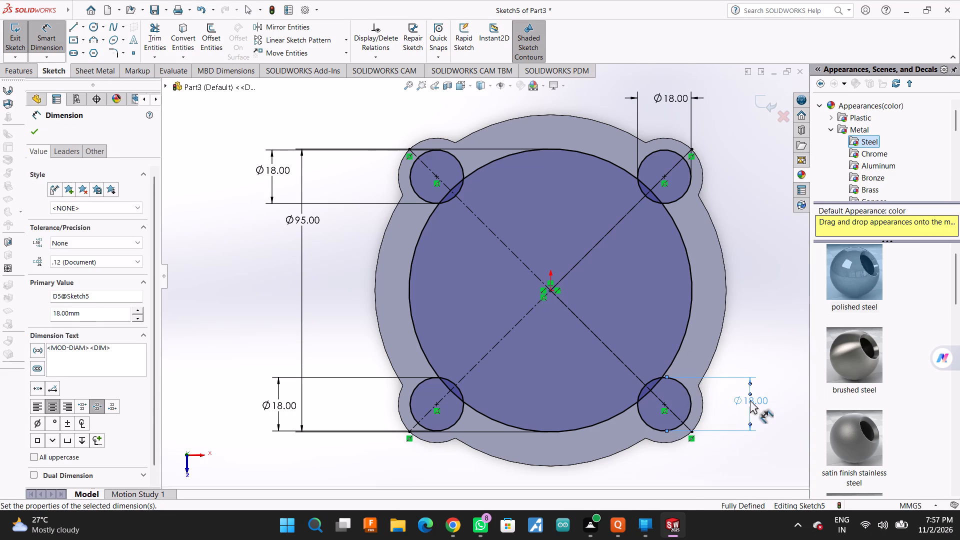
pyautogui.click(29, 125)
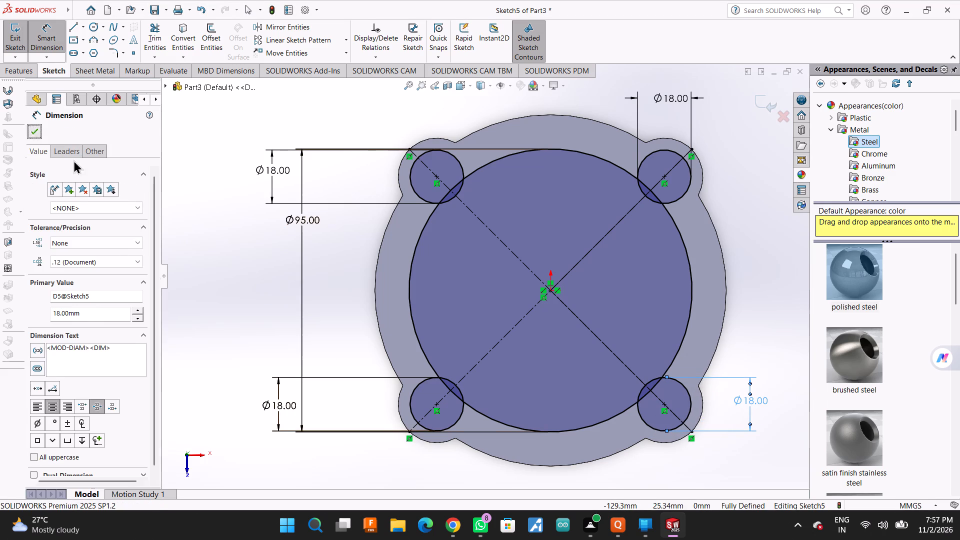
# Sketch four smaller circles of about 5 to 6 mm radius, one concentric with each 18 mm lug circle.
pyautogui.scroll(3, 553, 325)
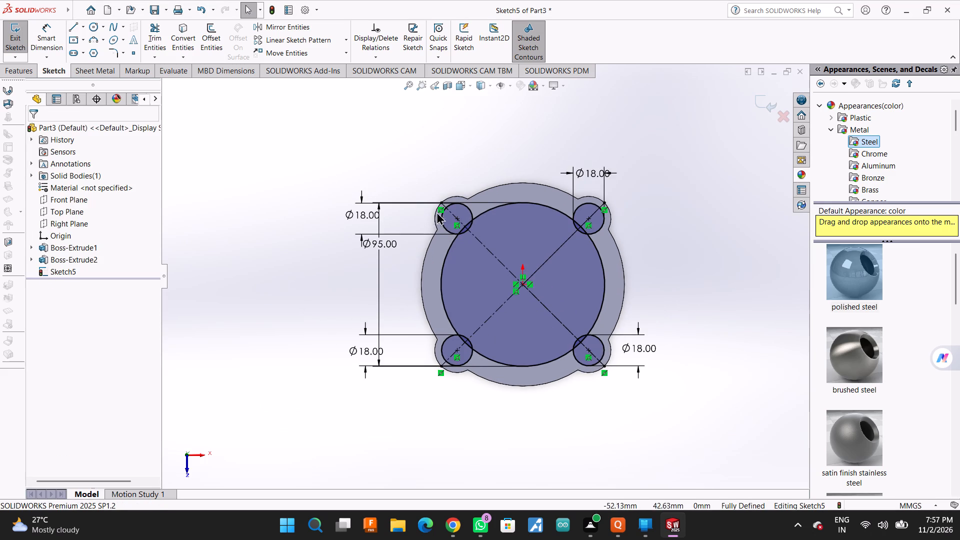
pyautogui.scroll(-4, 461, 214)
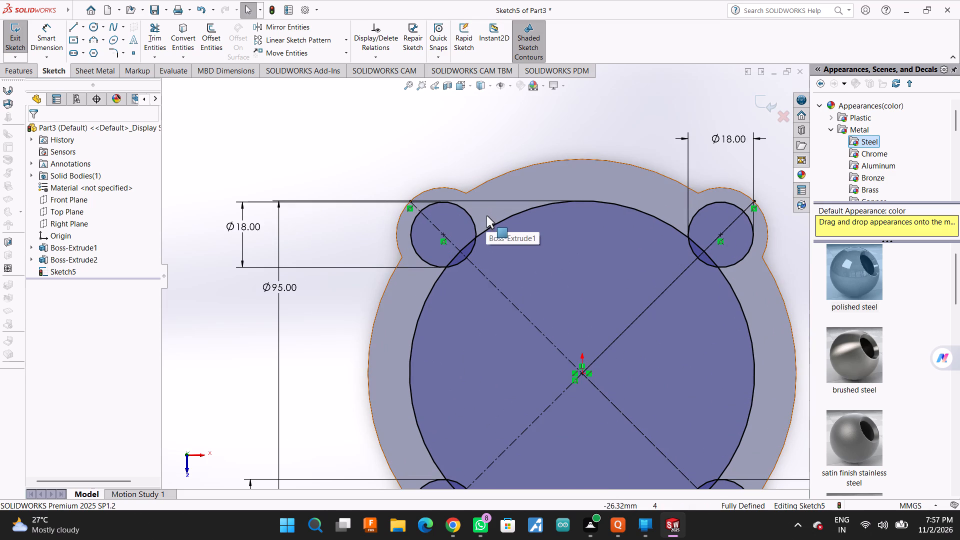
pyautogui.click(89, 27)
pyautogui.click(442, 236)
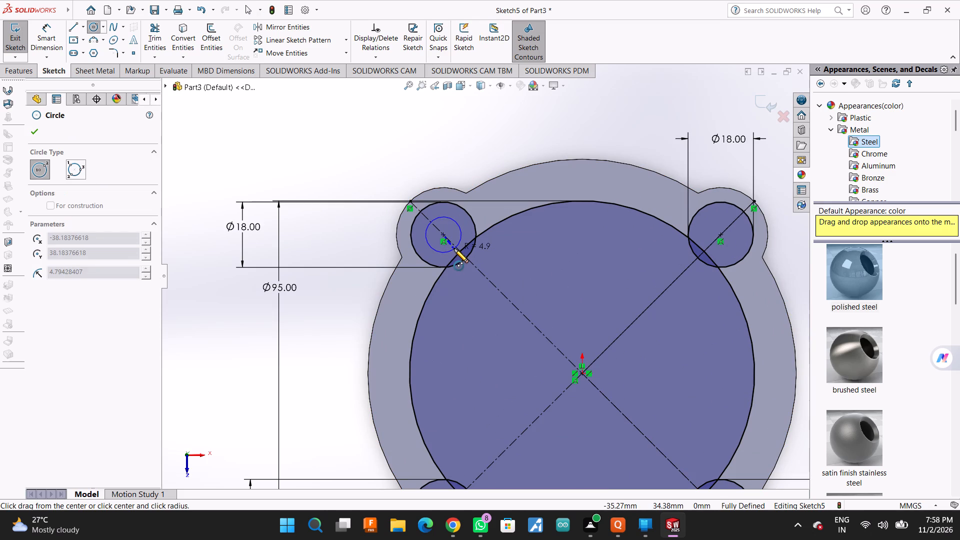
pyautogui.click(455, 248)
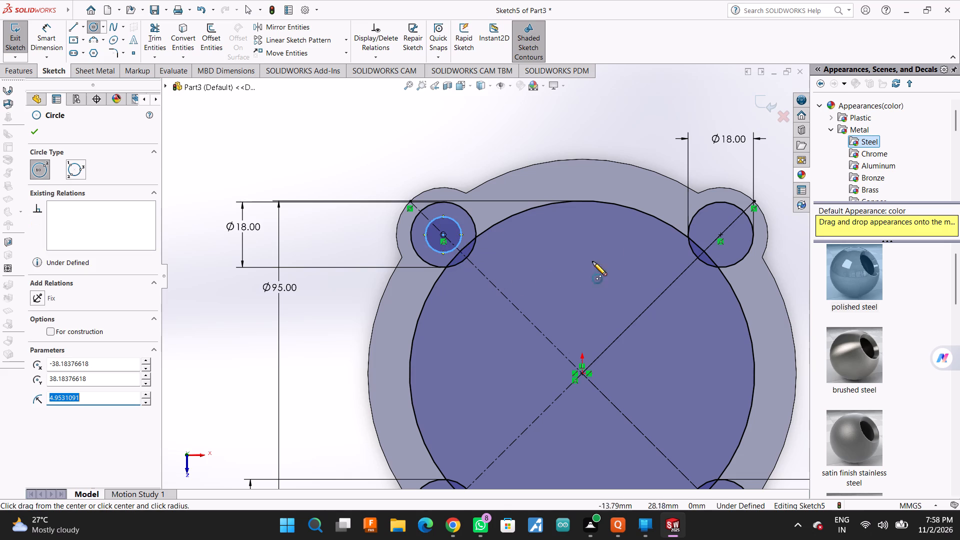
pyautogui.click(720, 234)
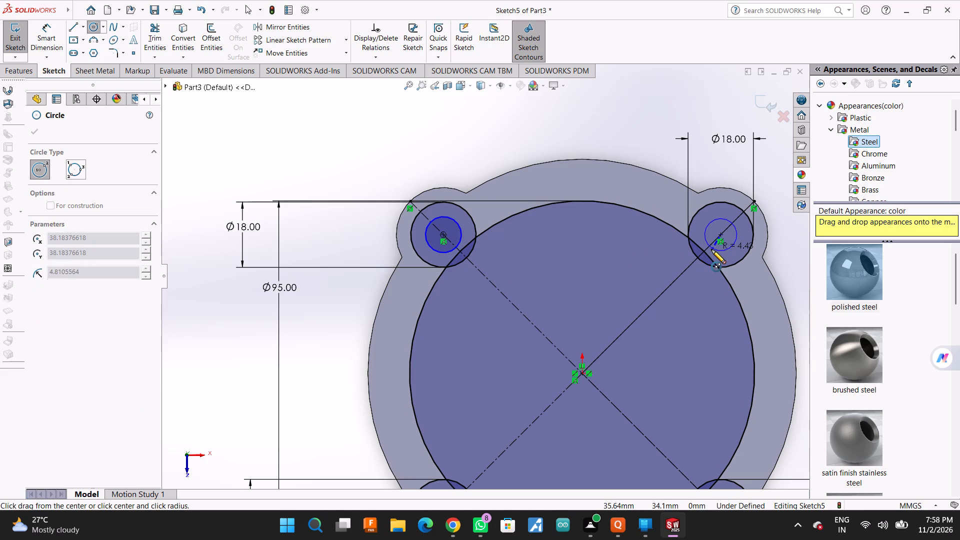
pyautogui.click(711, 249)
pyautogui.scroll(2, 696, 299)
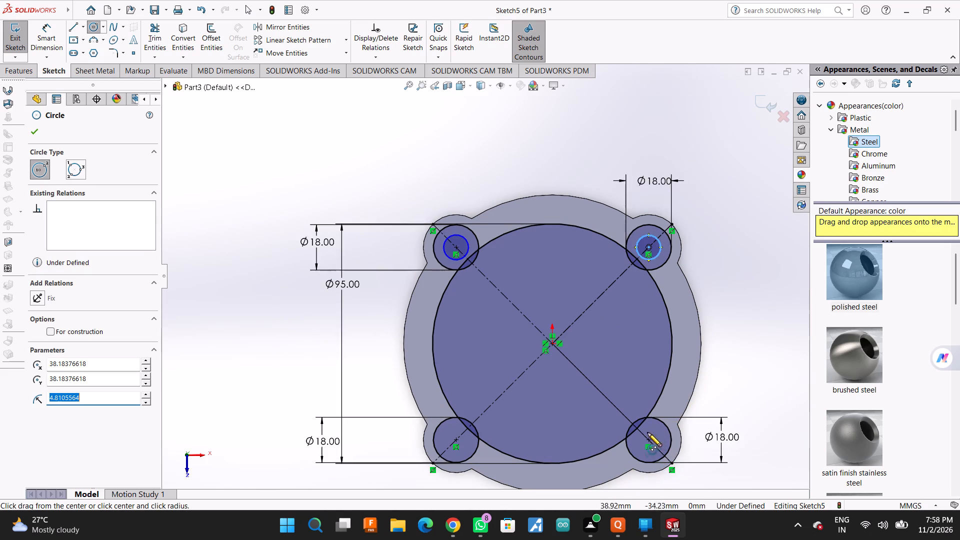
pyautogui.click(649, 442)
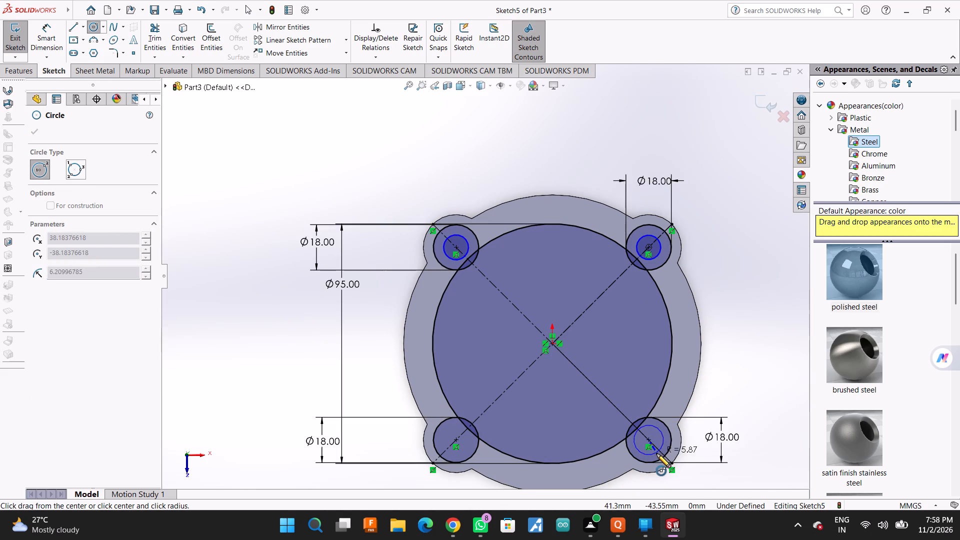
pyautogui.click(656, 453)
pyautogui.click(458, 439)
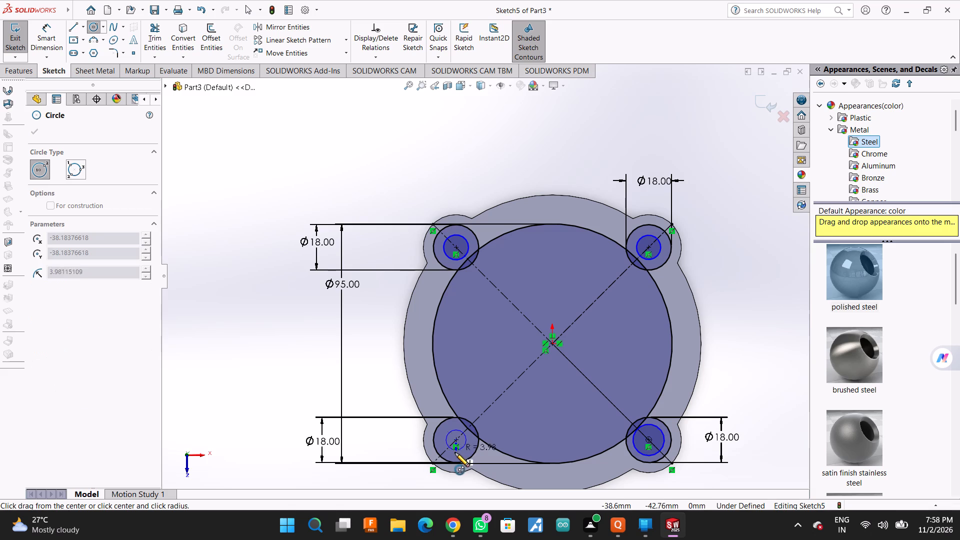
pyautogui.click(456, 455)
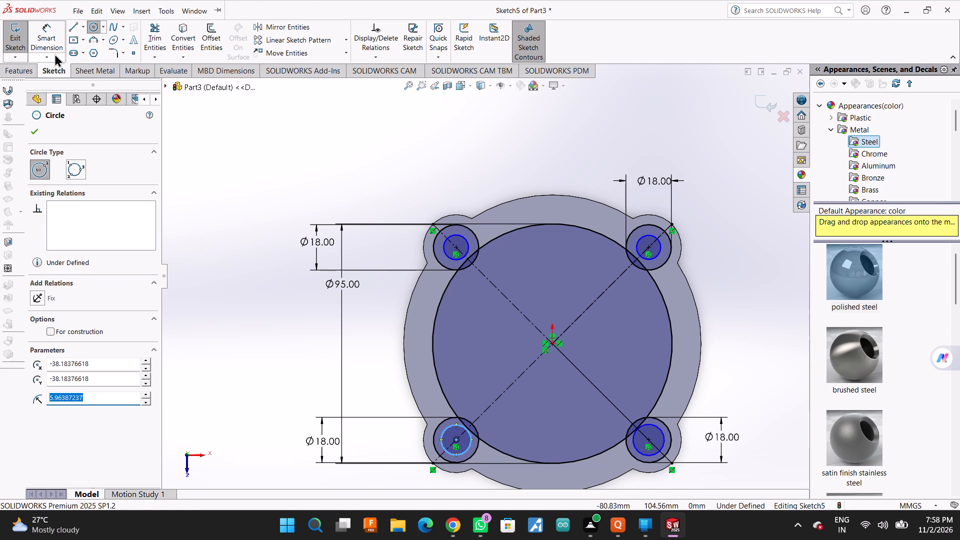
pyautogui.click(34, 128)
# Dimension each of the four inner lug circles to 12 mm diameter.
pyautogui.click(44, 30)
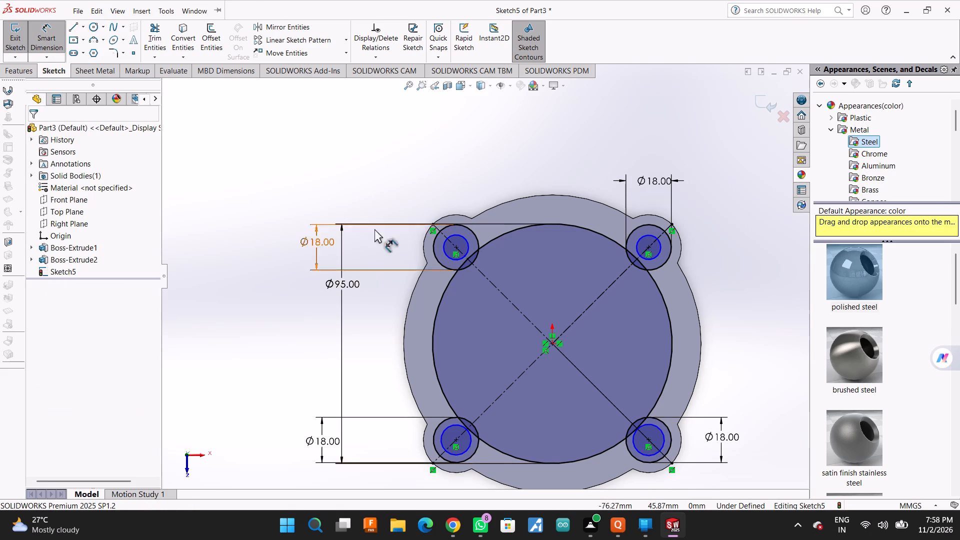
pyautogui.click(458, 234)
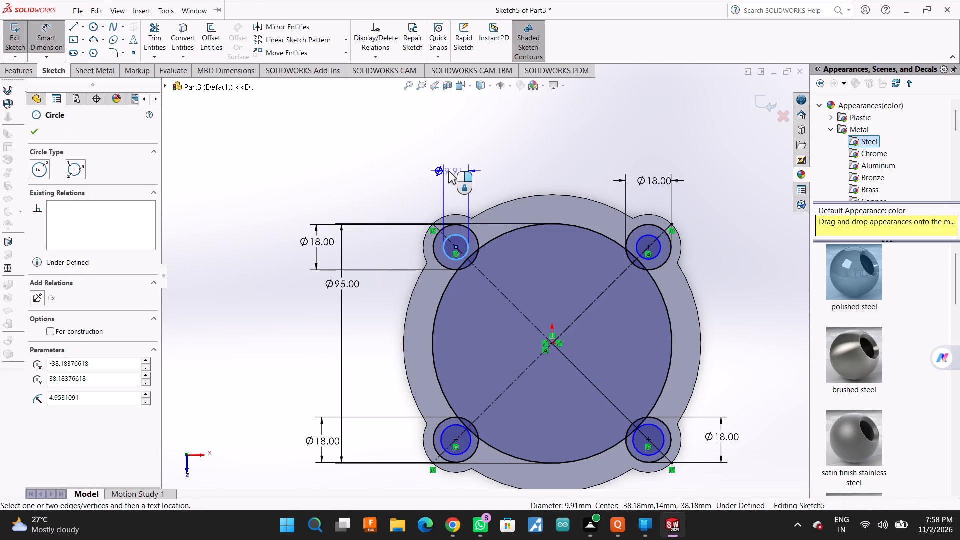
pyautogui.click(448, 168)
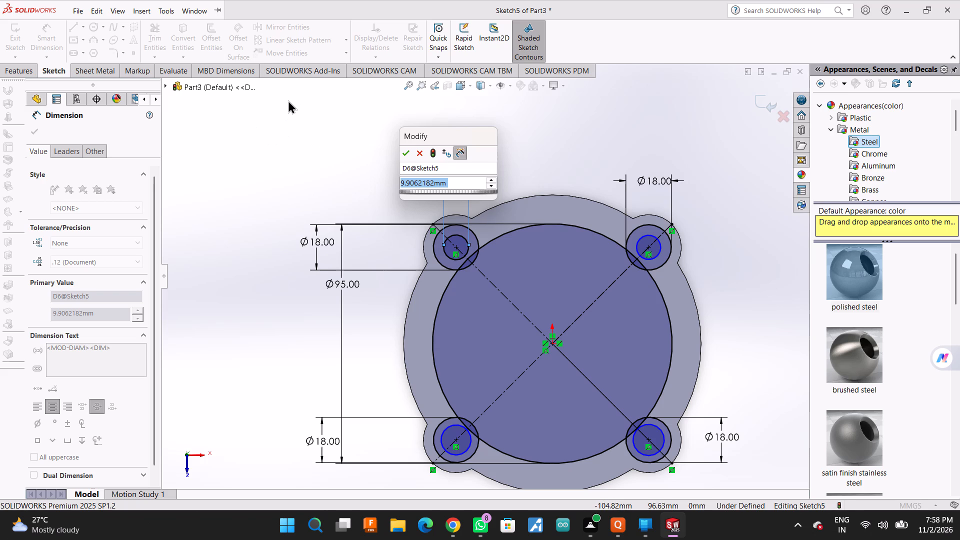
pyautogui.write('12')
pyautogui.press('Return')
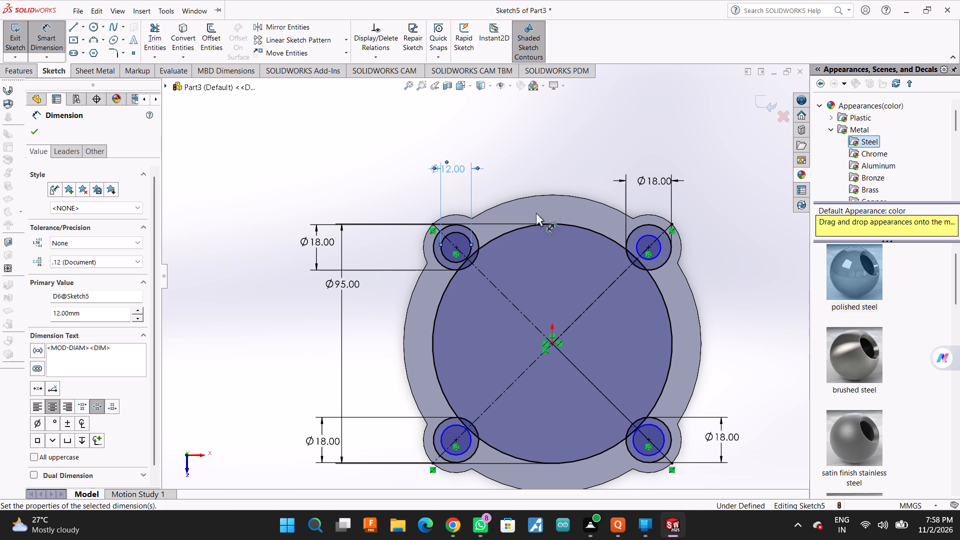
pyautogui.click(645, 233)
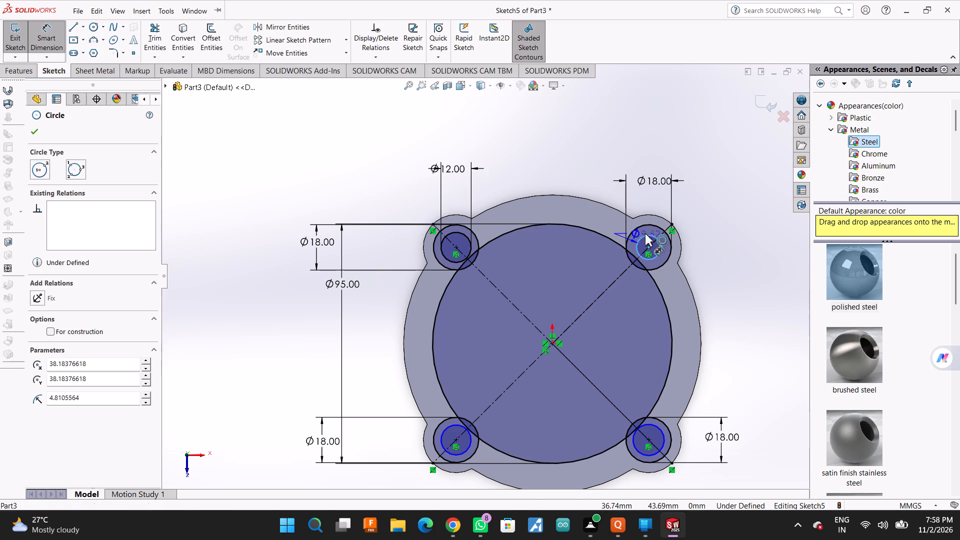
pyautogui.click(557, 145)
pyautogui.write('12')
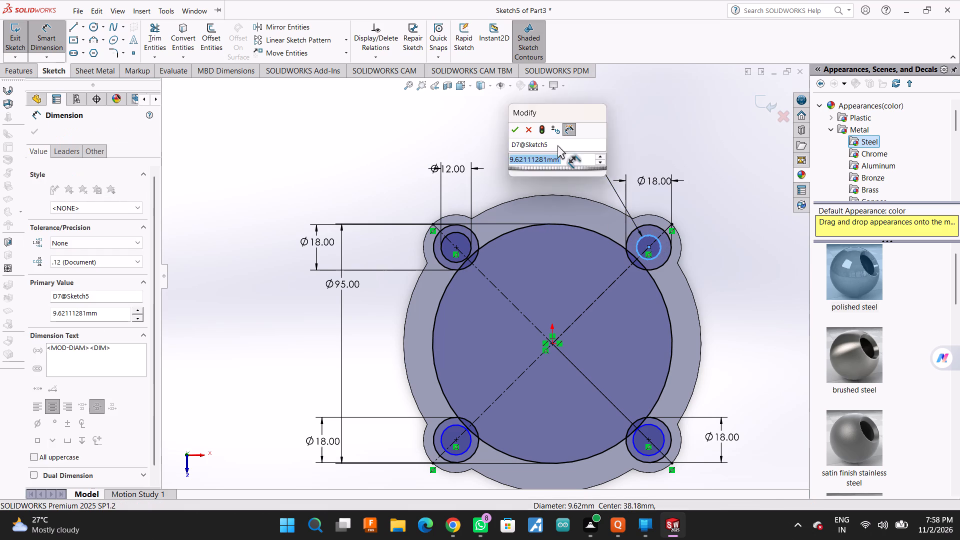
pyautogui.press('Return')
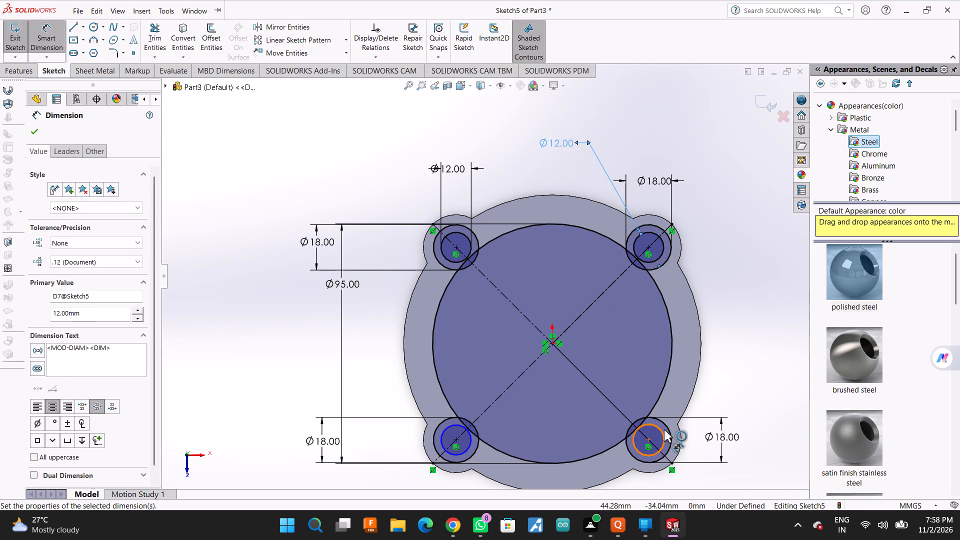
pyautogui.click(664, 429)
pyautogui.click(770, 373)
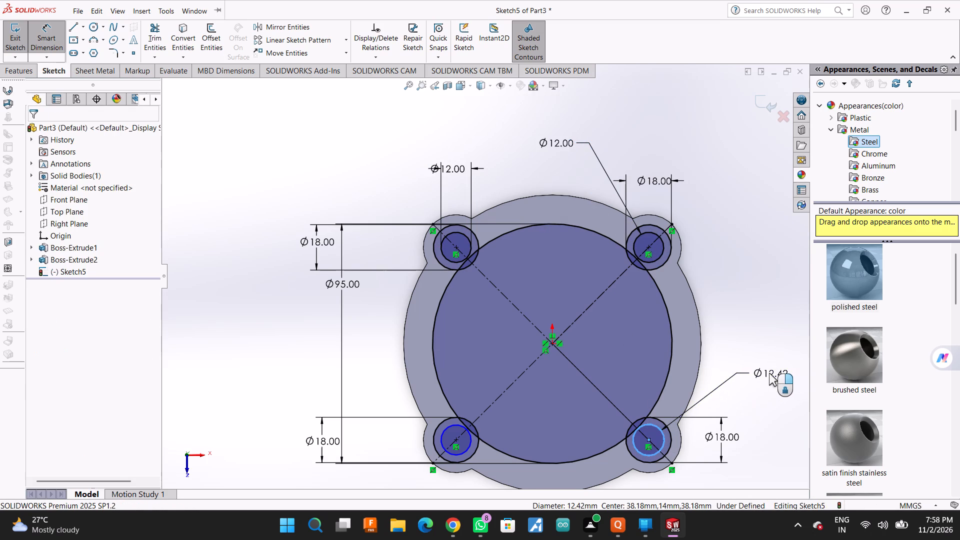
pyautogui.write('12')
pyautogui.press('Return')
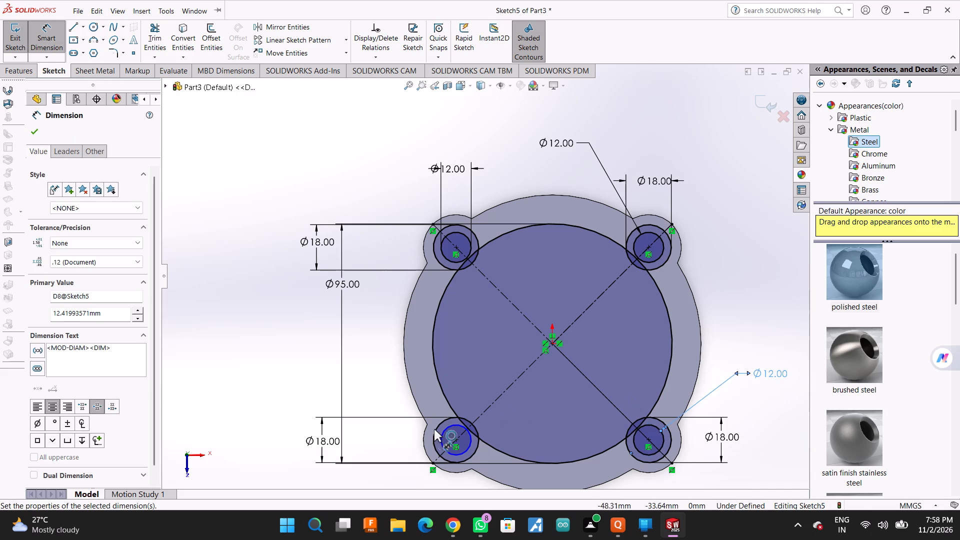
pyautogui.click(444, 428)
pyautogui.click(361, 363)
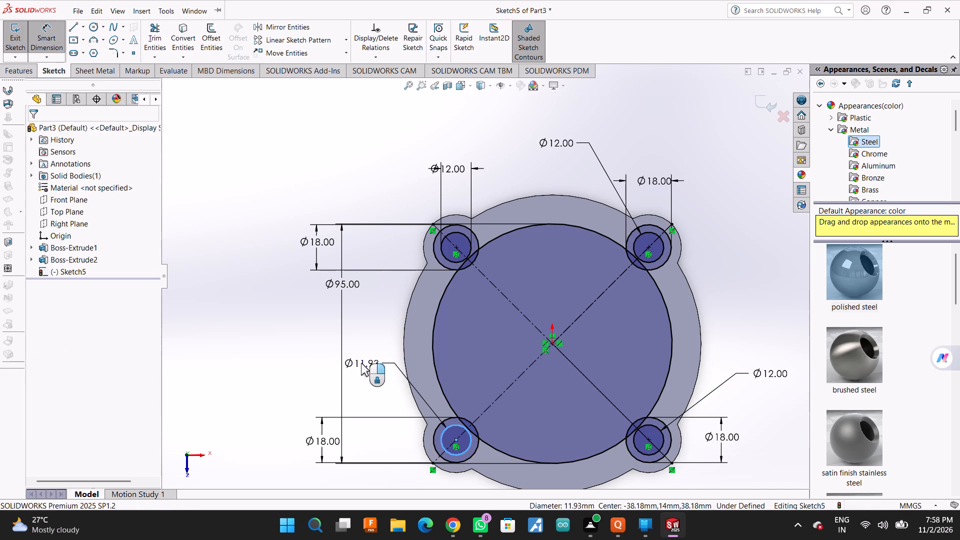
pyautogui.write('12')
pyautogui.press('Return')
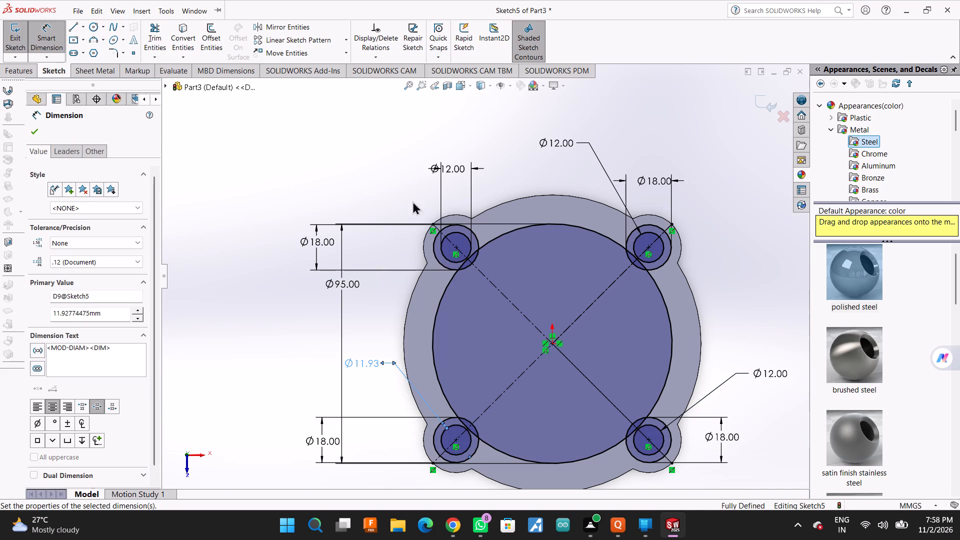
pyautogui.click(41, 125)
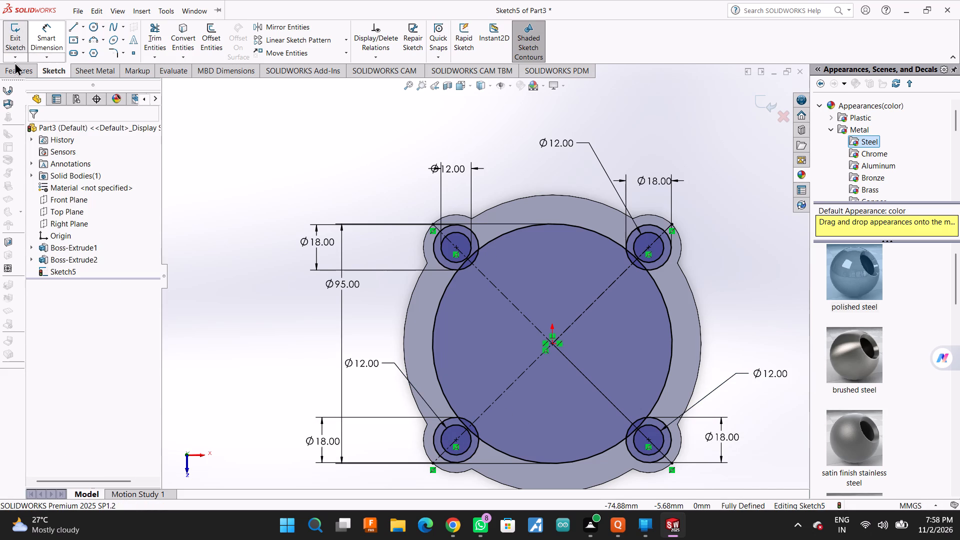
pyautogui.click(13, 58)
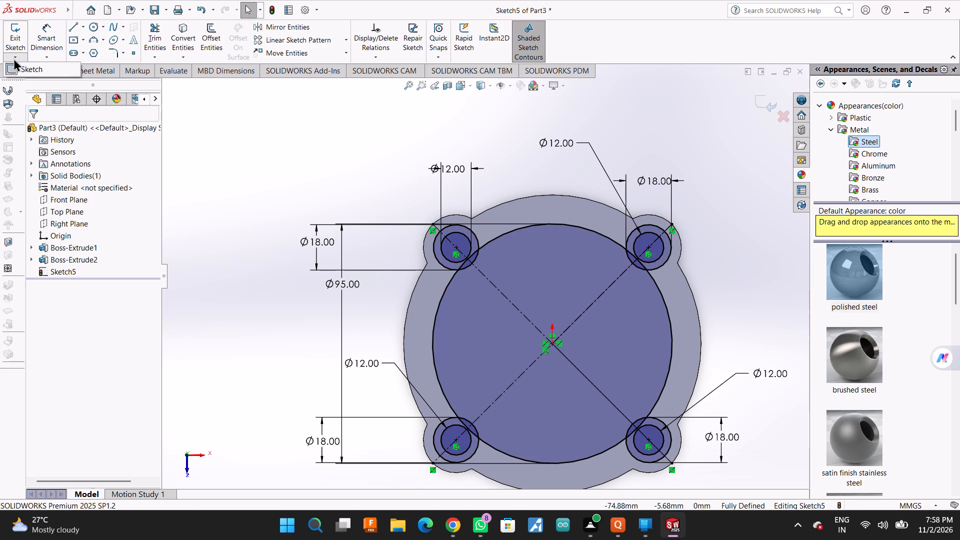
pyautogui.click(632, 55)
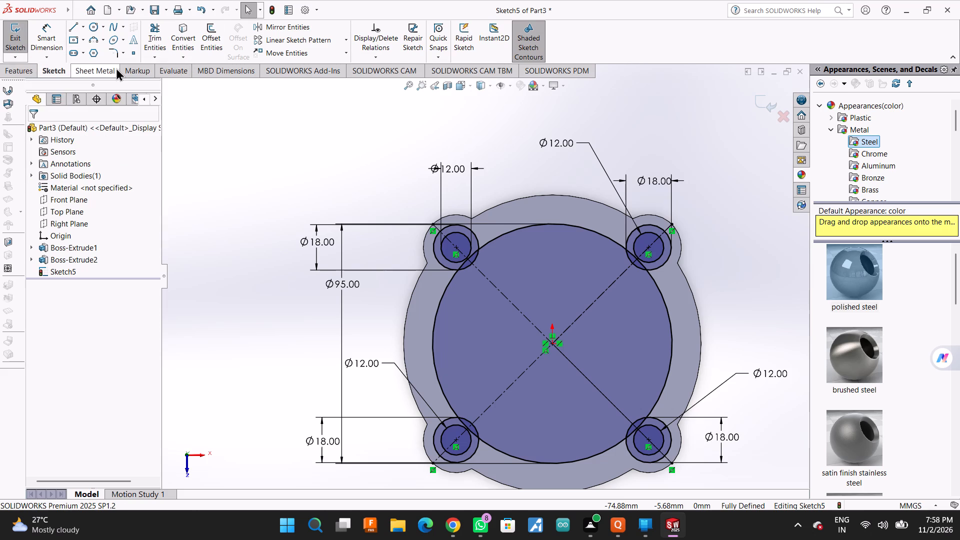
# Trim the overlapping arcs where the 95 mm circle crosses the two upper 18 mm lug circles.
pyautogui.click(151, 26)
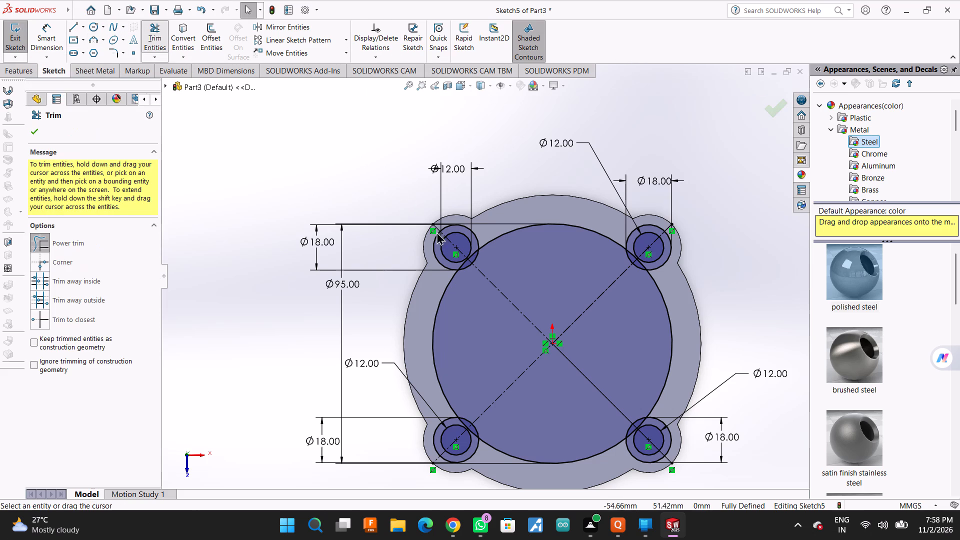
pyautogui.scroll(-5, 474, 254)
pyautogui.moveTo(480, 262); pyautogui.dragTo(506, 284)
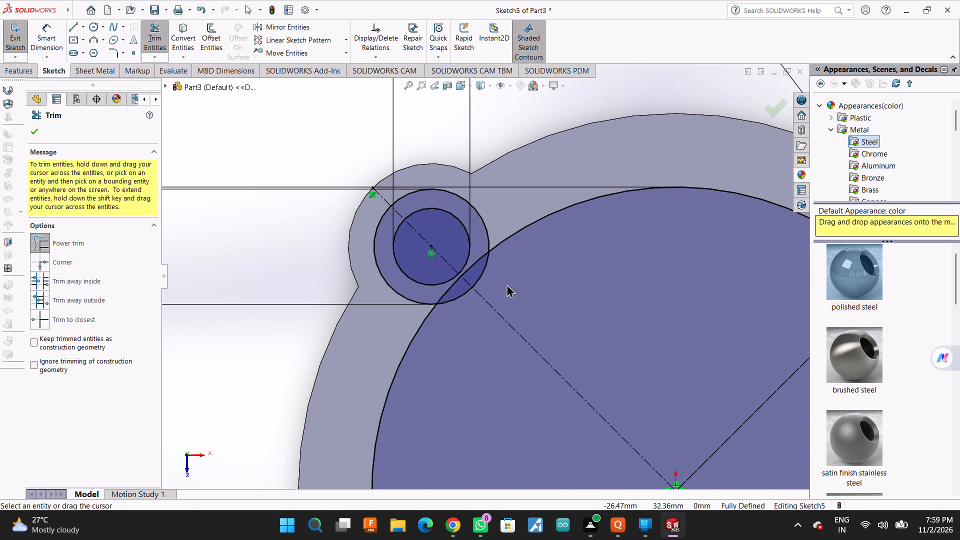
pyautogui.moveTo(506, 284); pyautogui.dragTo(505, 284)
pyautogui.scroll(-2, 493, 268)
pyautogui.moveTo(462, 253); pyautogui.dragTo(469, 259)
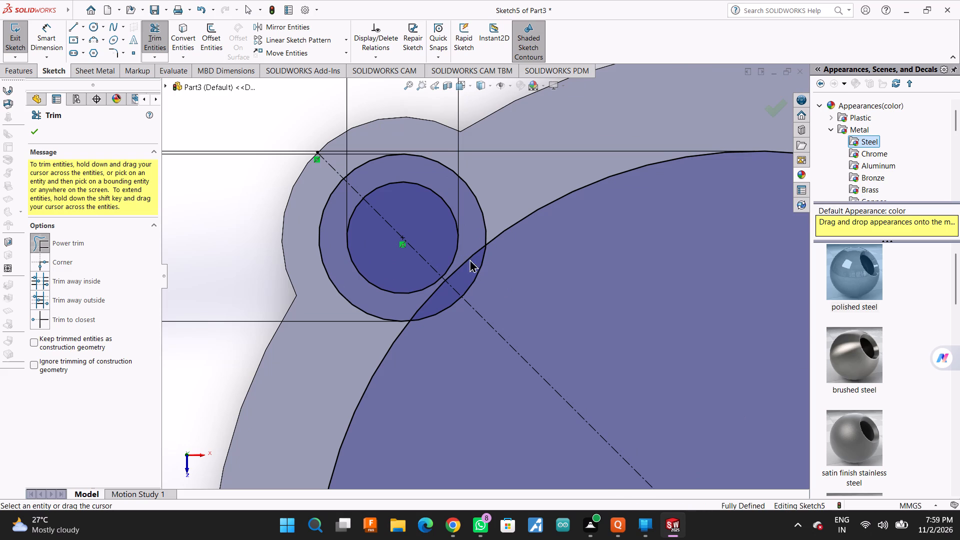
pyautogui.moveTo(469, 259); pyautogui.dragTo(492, 286)
pyautogui.moveTo(416, 295); pyautogui.dragTo(444, 325)
pyautogui.scroll(6, 444, 325)
pyautogui.scroll(-2, 664, 298)
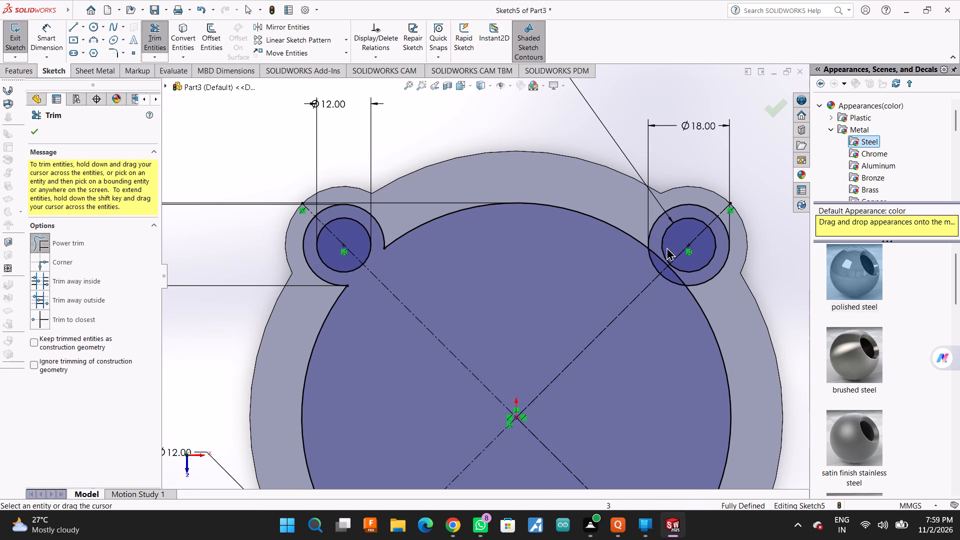
pyautogui.moveTo(657, 247); pyautogui.dragTo(641, 273)
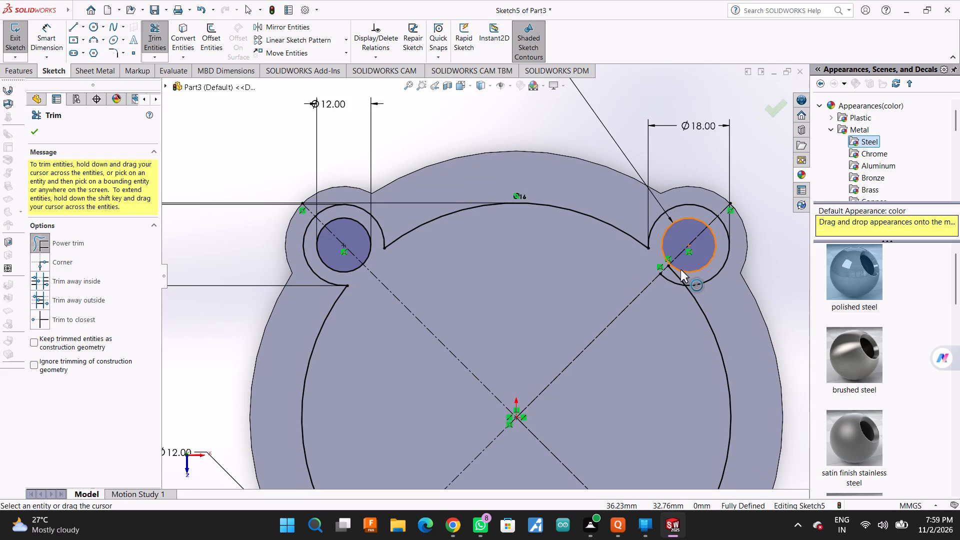
pyautogui.moveTo(679, 274); pyautogui.dragTo(664, 290)
pyautogui.scroll(-2, 676, 275)
pyautogui.moveTo(680, 277); pyautogui.dragTo(623, 301)
pyautogui.scroll(7, 623, 301)
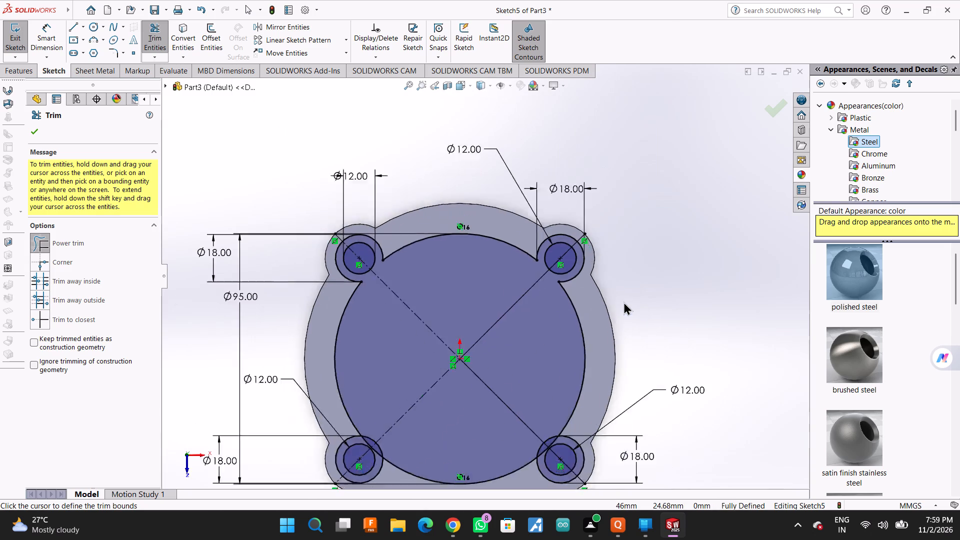
# Trim the overlapping arcs where the 95 mm circle crosses the two lower 18 mm lug circles.
pyautogui.scroll(-2, 621, 368)
pyautogui.scroll(-3, 535, 399)
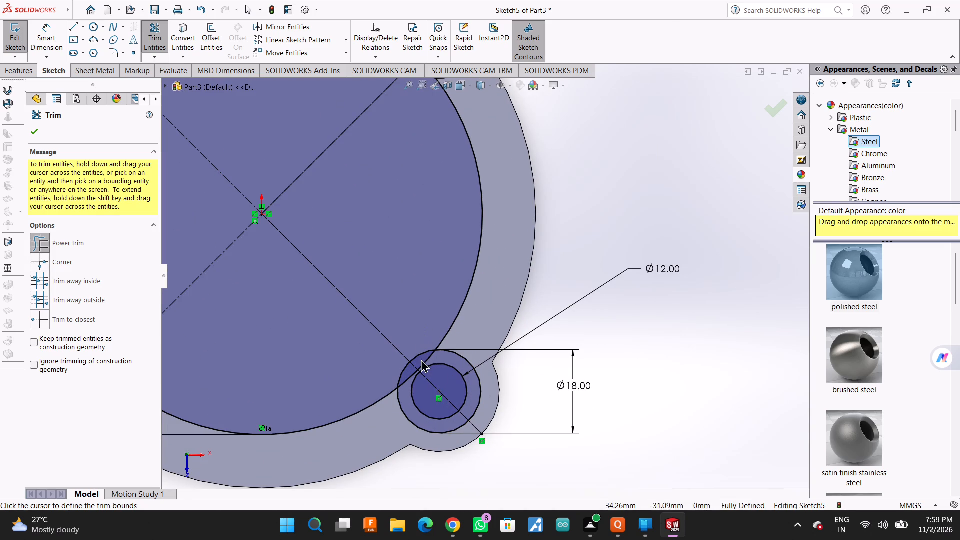
pyautogui.moveTo(418, 334); pyautogui.dragTo(446, 360)
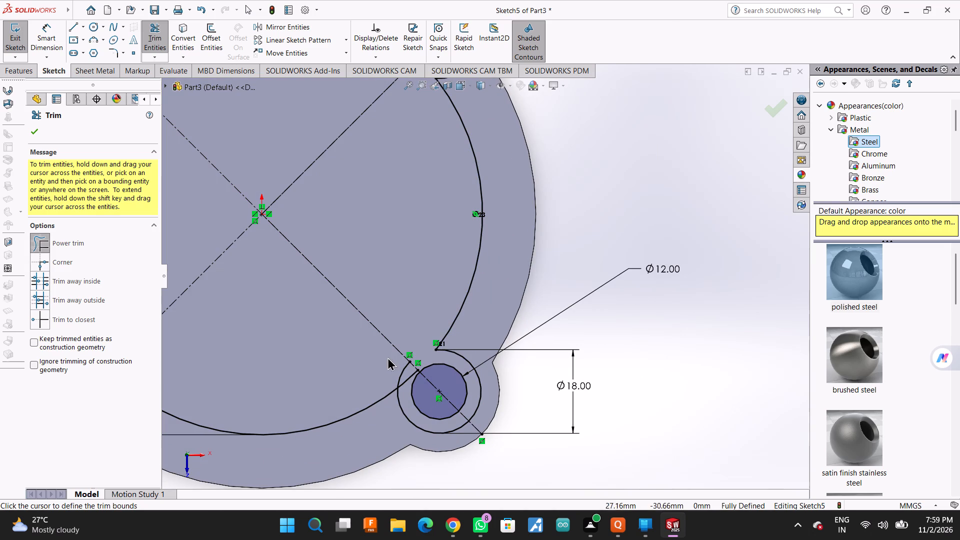
pyautogui.moveTo(387, 357); pyautogui.dragTo(409, 383)
pyautogui.scroll(4, 397, 377)
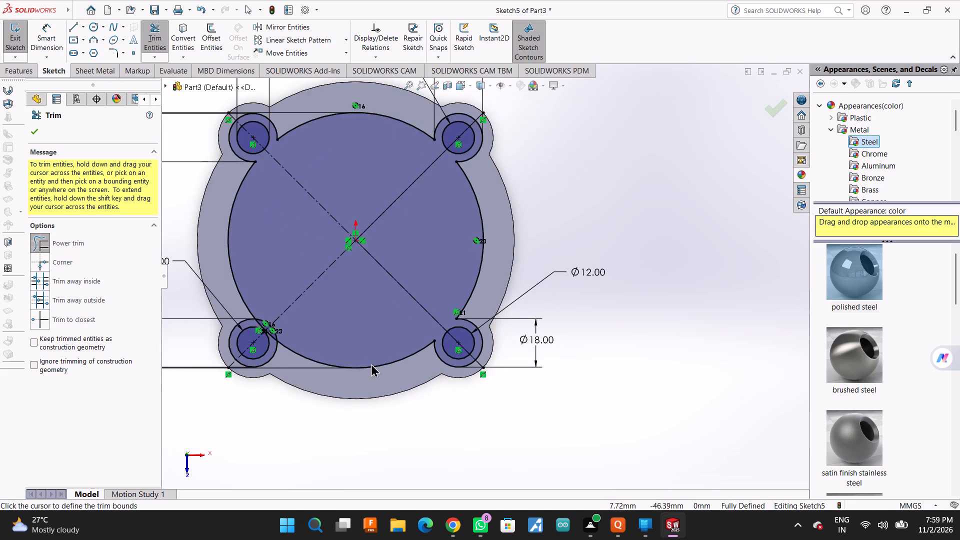
pyautogui.scroll(2, 371, 363)
pyautogui.scroll(-9, 354, 305)
pyautogui.moveTo(372, 234); pyautogui.dragTo(364, 267)
pyautogui.moveTo(422, 271); pyautogui.dragTo(401, 305)
pyautogui.scroll(5, 405, 298)
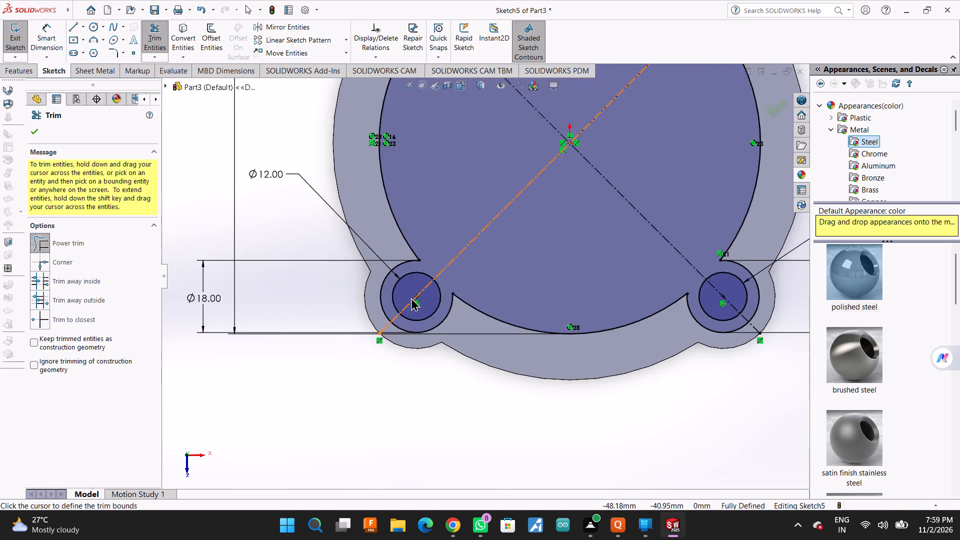
pyautogui.scroll(3, 411, 297)
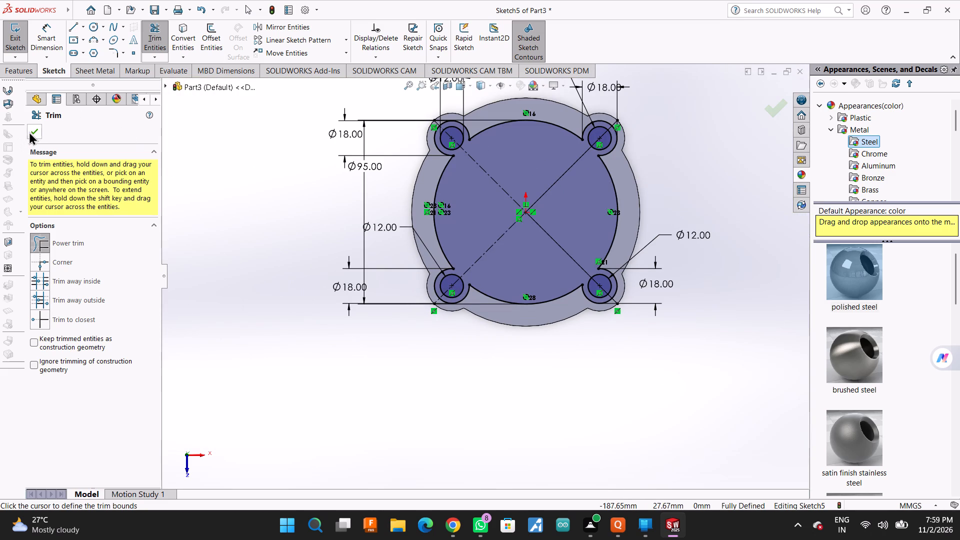
pyautogui.click(29, 131)
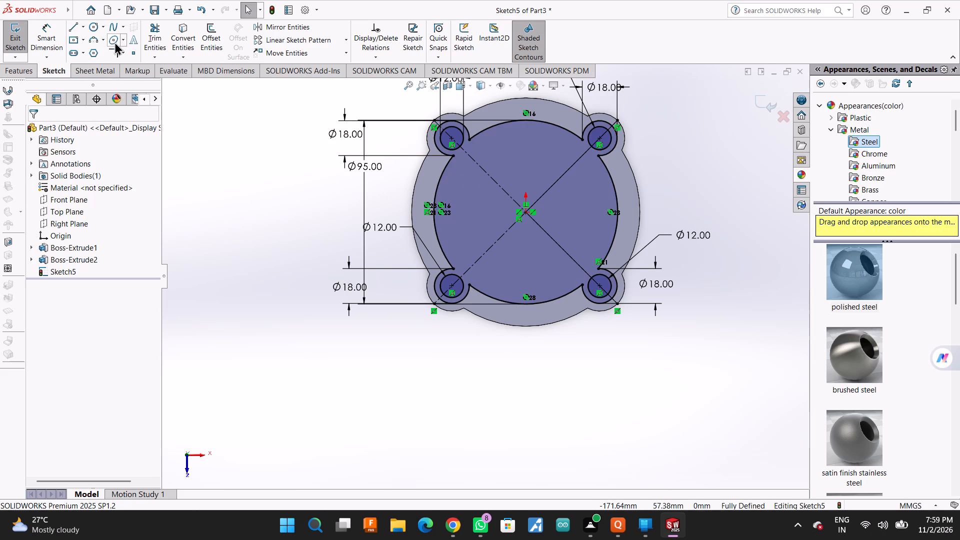
# Add a 3 mm sketch fillet at the lower junction between the upper-left 18 mm lug arc and the 95 mm arc.
pyautogui.click(113, 48)
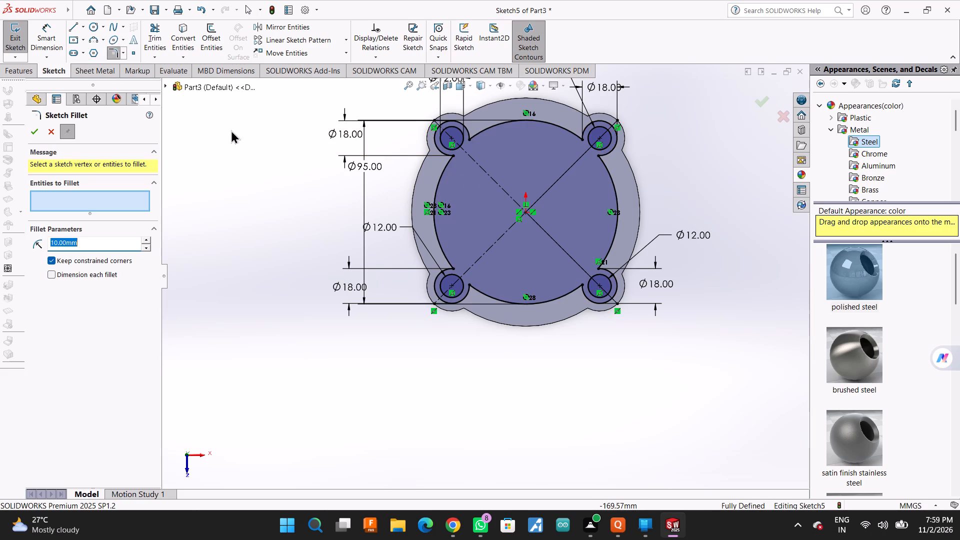
pyautogui.scroll(-1, 650, 136)
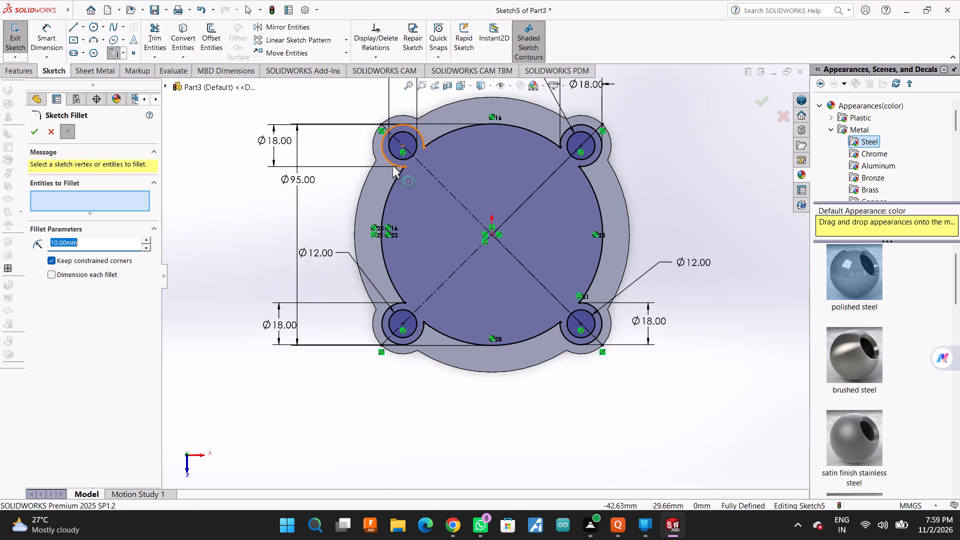
pyautogui.click(393, 165)
pyautogui.click(396, 178)
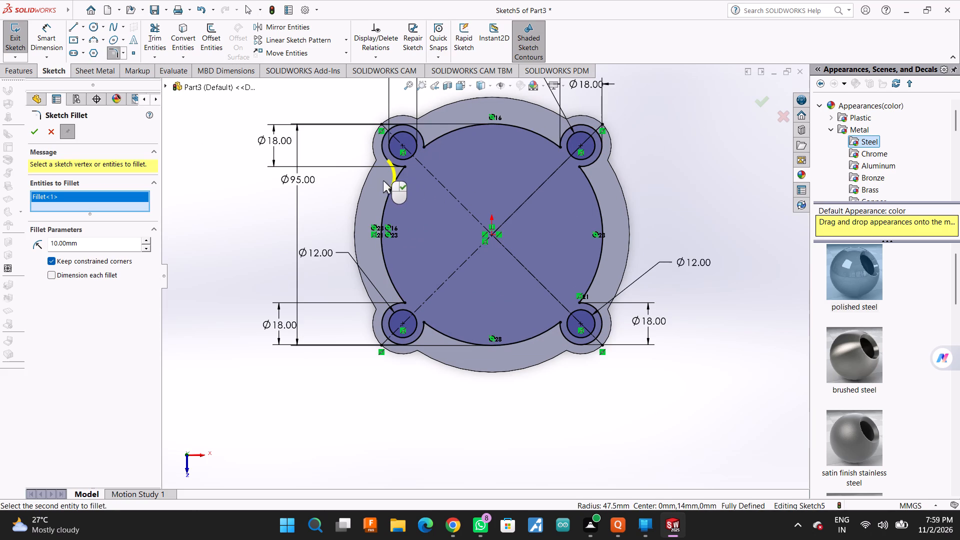
pyautogui.doubleClick(101, 249)
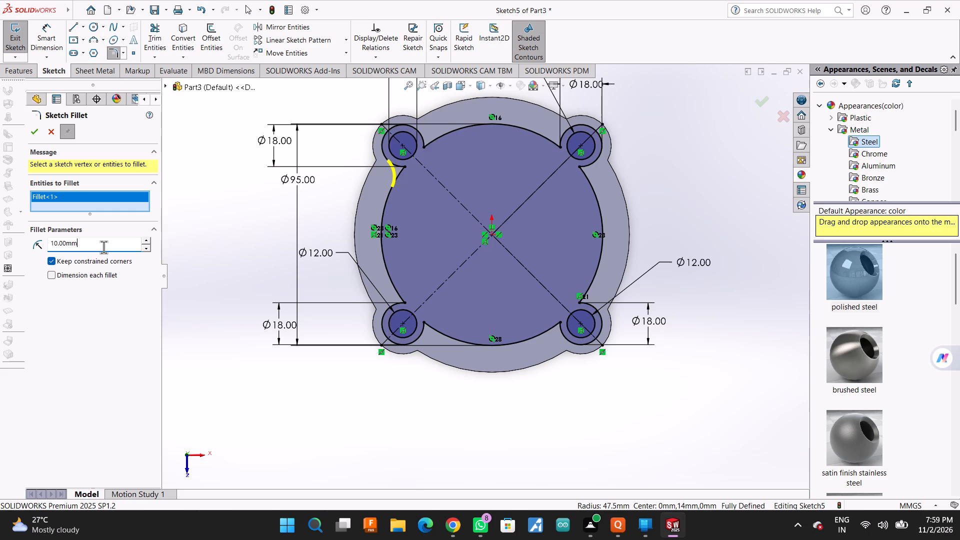
pyautogui.press('3')
pyautogui.press('Return')
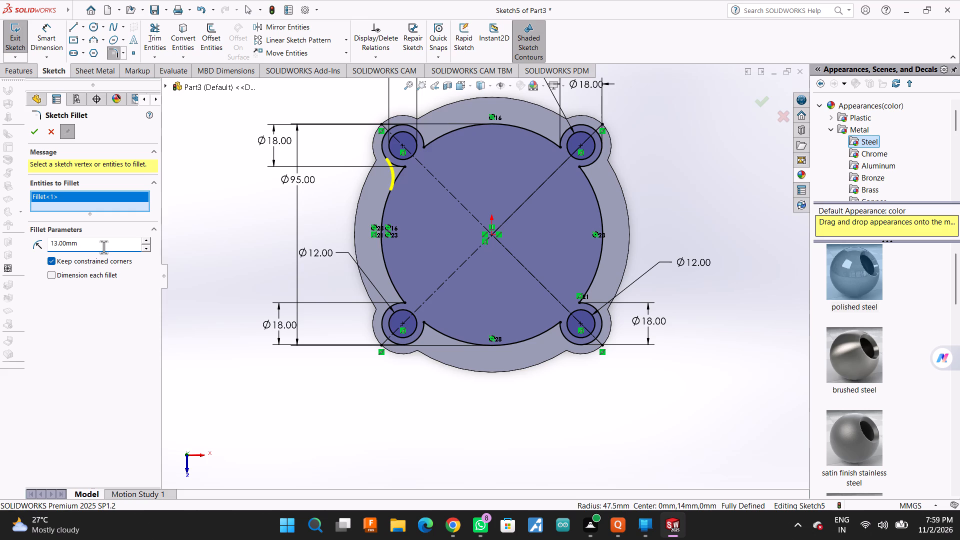
pyautogui.doubleClick(103, 247)
pyautogui.press('3')
pyautogui.press('Return')
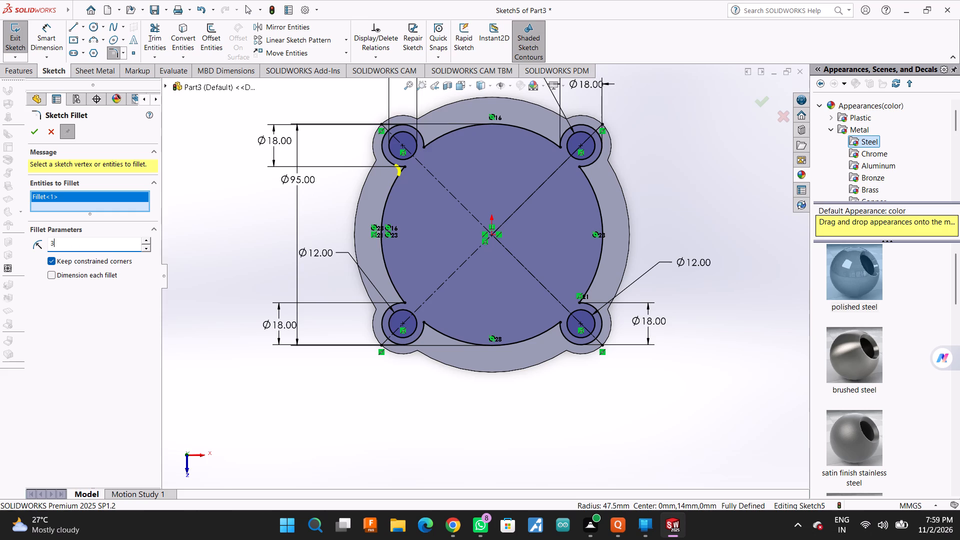
pyautogui.click(36, 131)
# Apply 3 mm sketch fillets to the remaining seven junctions between the 18 mm lug arcs and the 95 mm arcs.
pyautogui.scroll(-2, 435, 173)
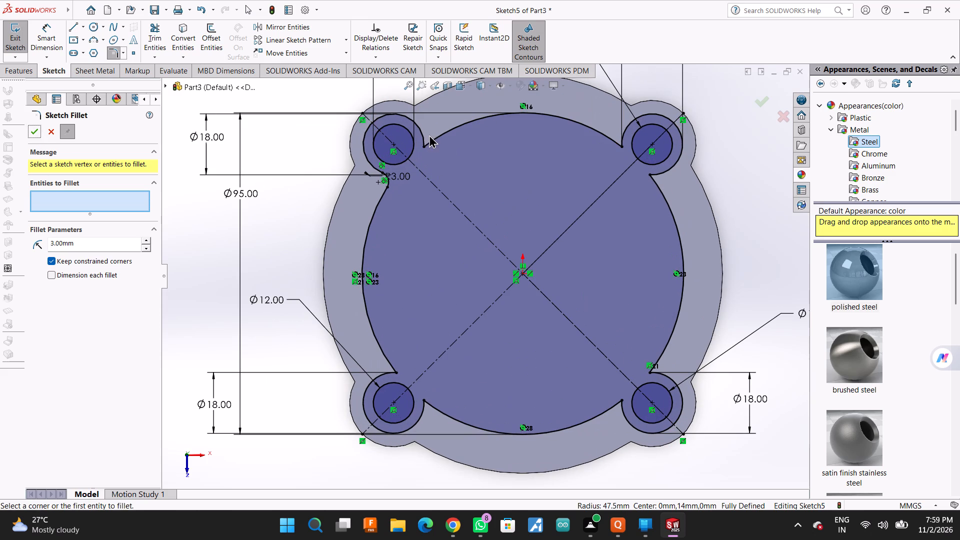
pyautogui.click(423, 133)
pyautogui.click(430, 139)
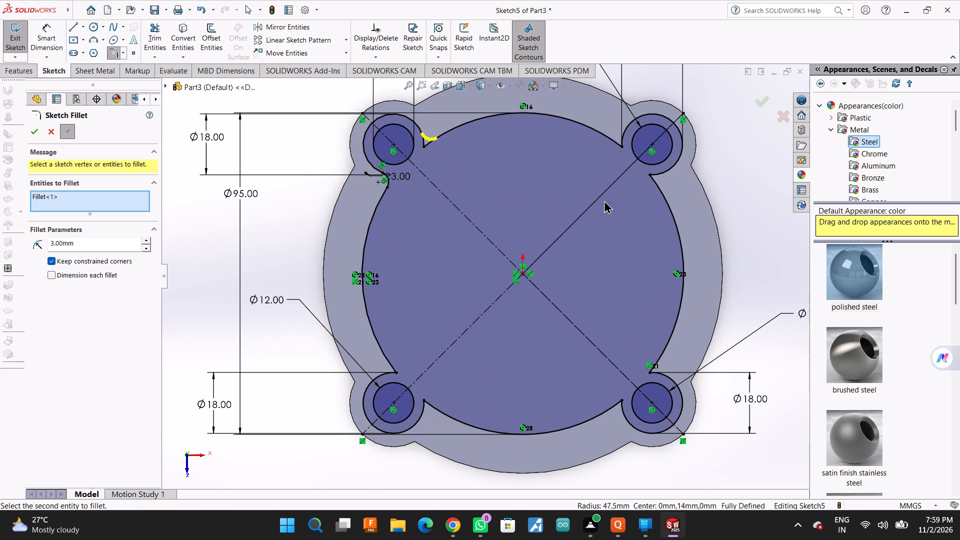
pyautogui.click(613, 143)
pyautogui.click(622, 142)
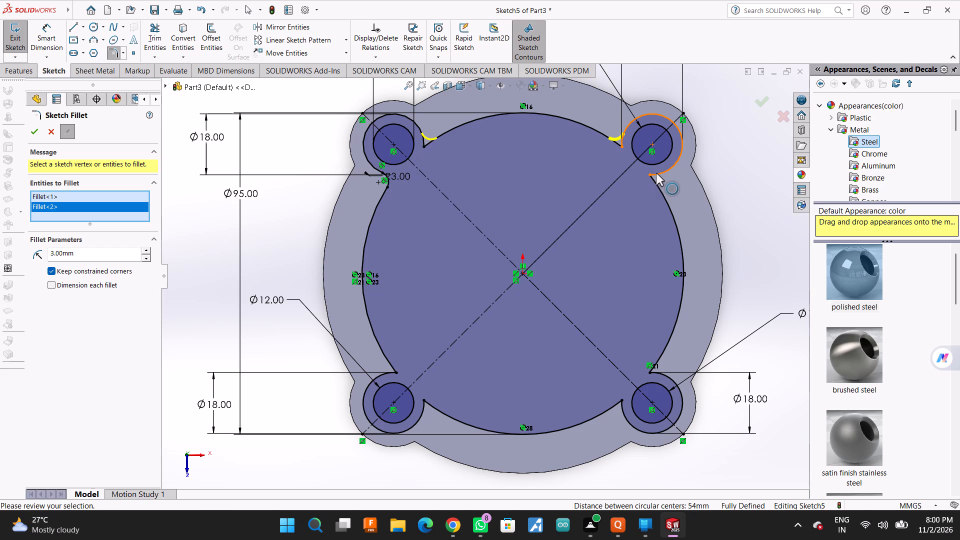
pyautogui.click(652, 174)
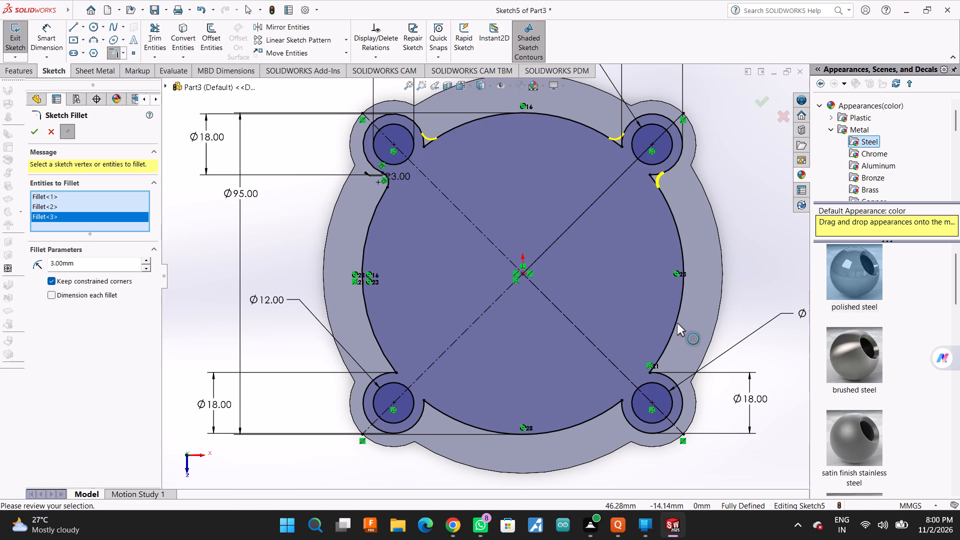
pyautogui.click(665, 347)
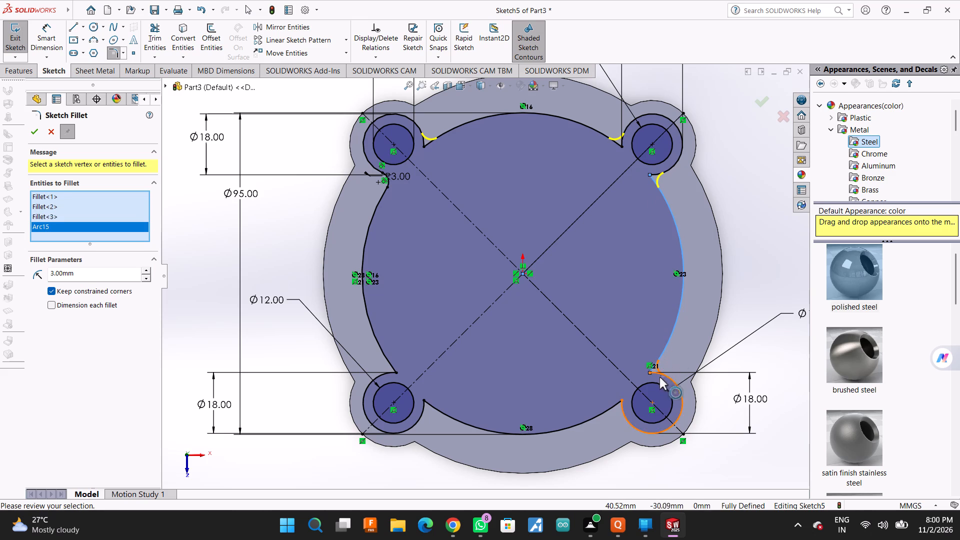
pyautogui.click(662, 373)
pyautogui.click(619, 404)
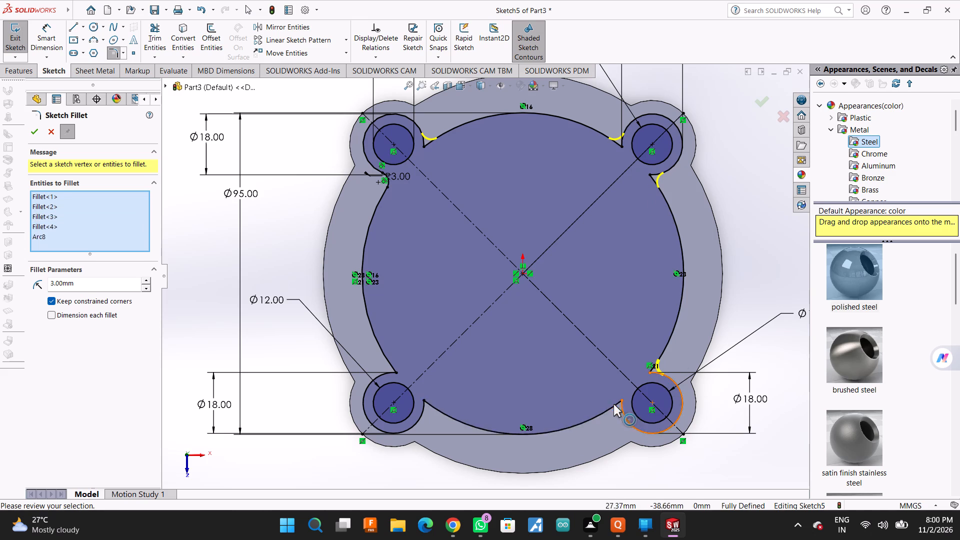
pyautogui.click(612, 407)
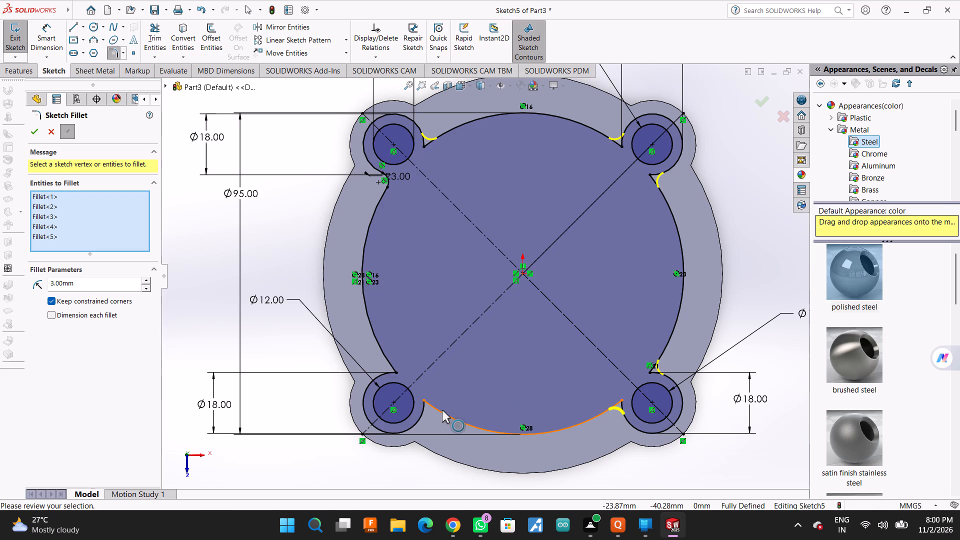
pyautogui.click(442, 410)
pyautogui.click(421, 413)
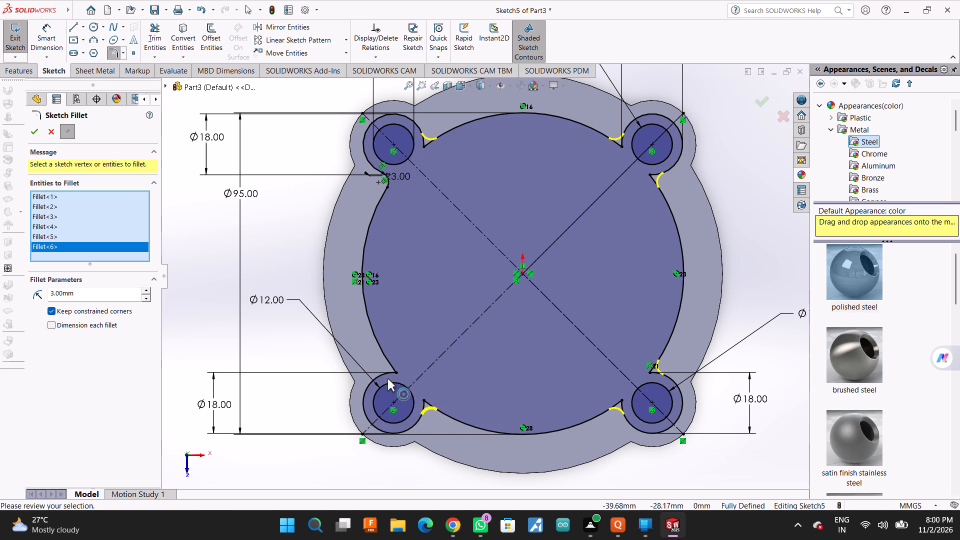
pyautogui.click(390, 375)
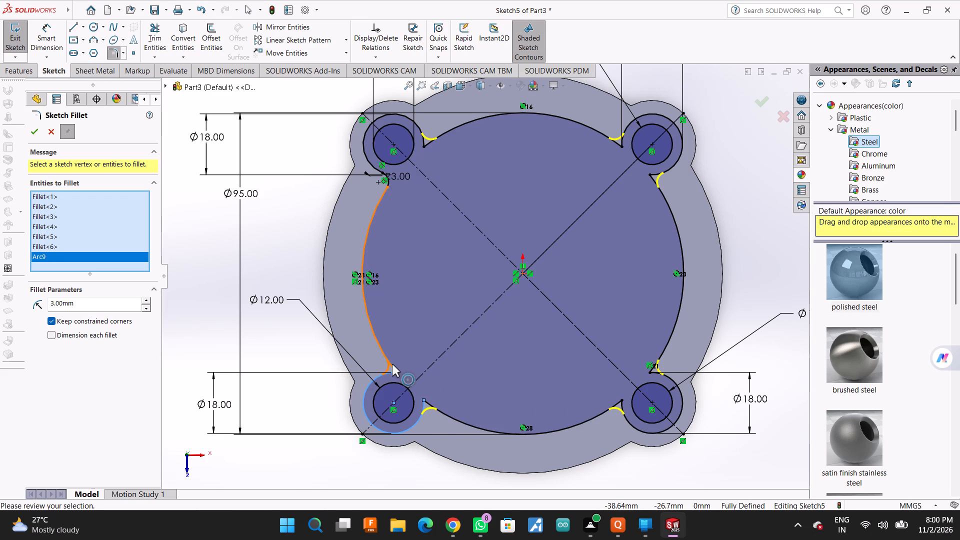
pyautogui.click(392, 364)
pyautogui.click(30, 130)
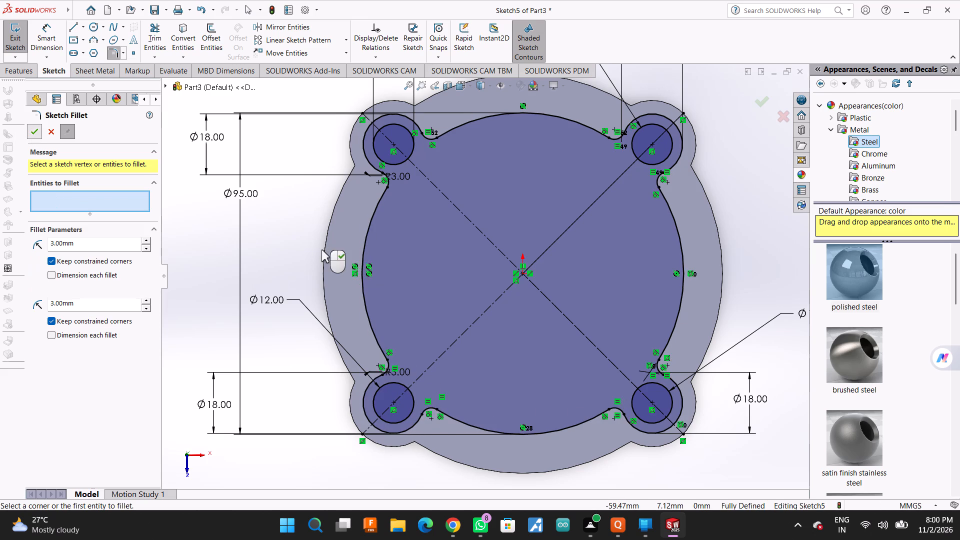
pyautogui.scroll(2, 347, 259)
pyautogui.moveTo(470, 422); pyautogui.dragTo(468, 403, button='middle')
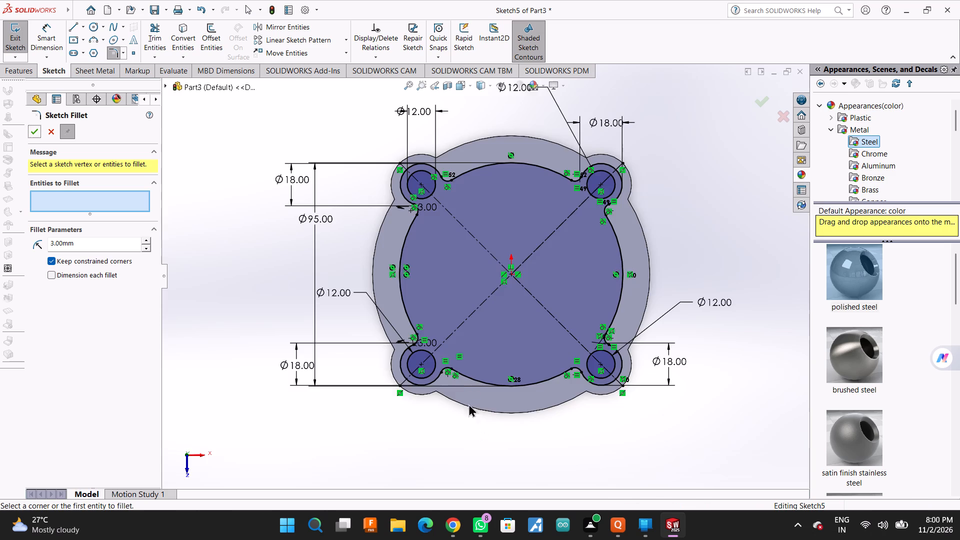
pyautogui.moveTo(468, 403); pyautogui.dragTo(471, 368, button='middle')
pyautogui.click(36, 133)
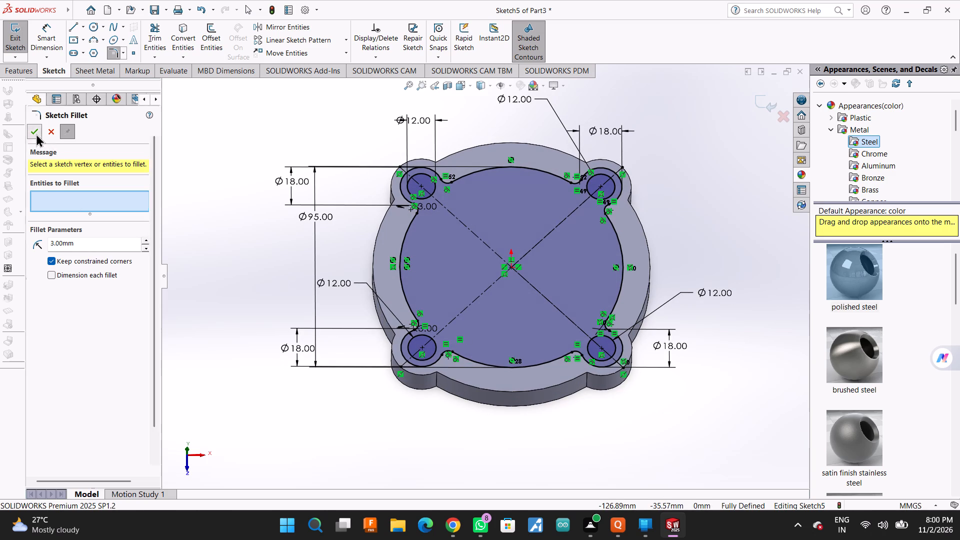
# Extrude the filleted 95 mm and lug profile 22 mm from the flange as a blind boss merged with the body.
pyautogui.click(20, 69)
pyautogui.click(21, 25)
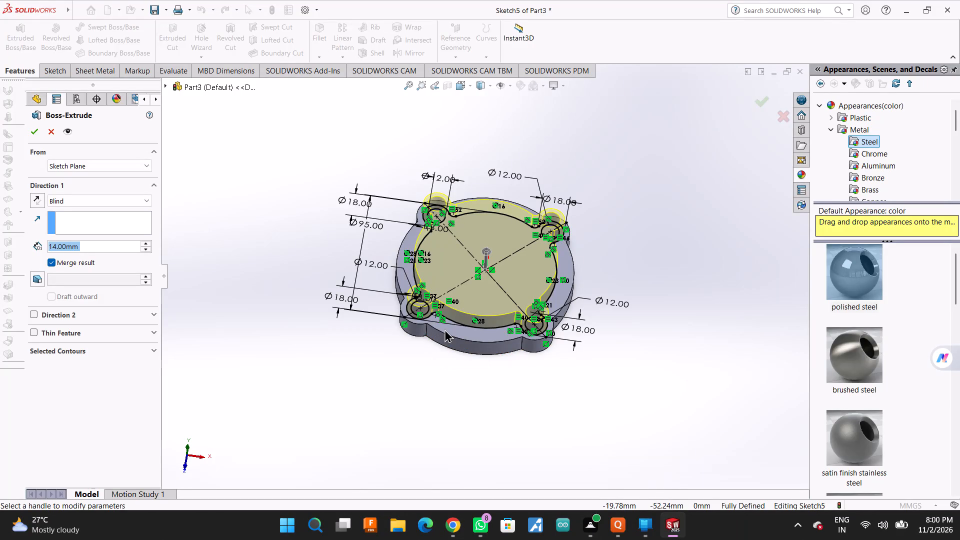
pyautogui.click(100, 239)
pyautogui.click(102, 242)
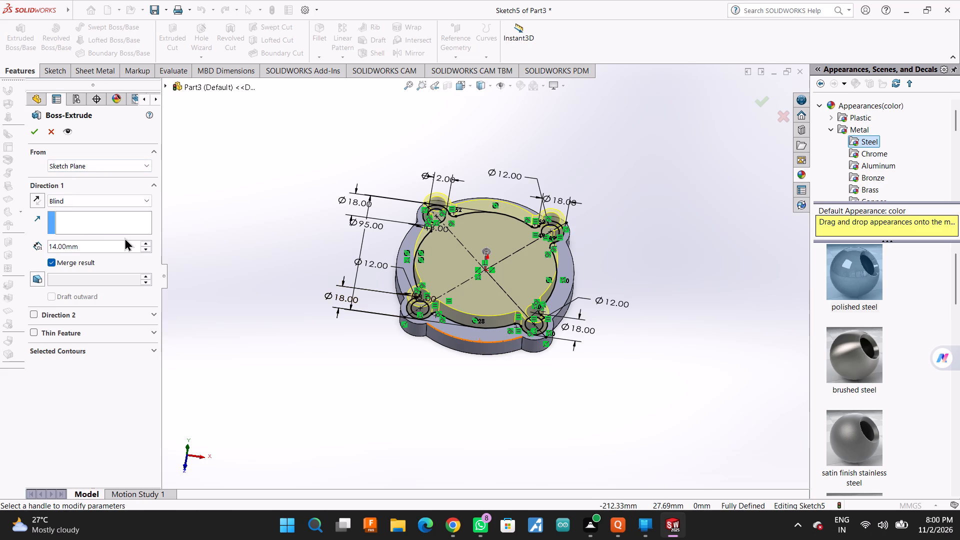
pyautogui.write('+8')
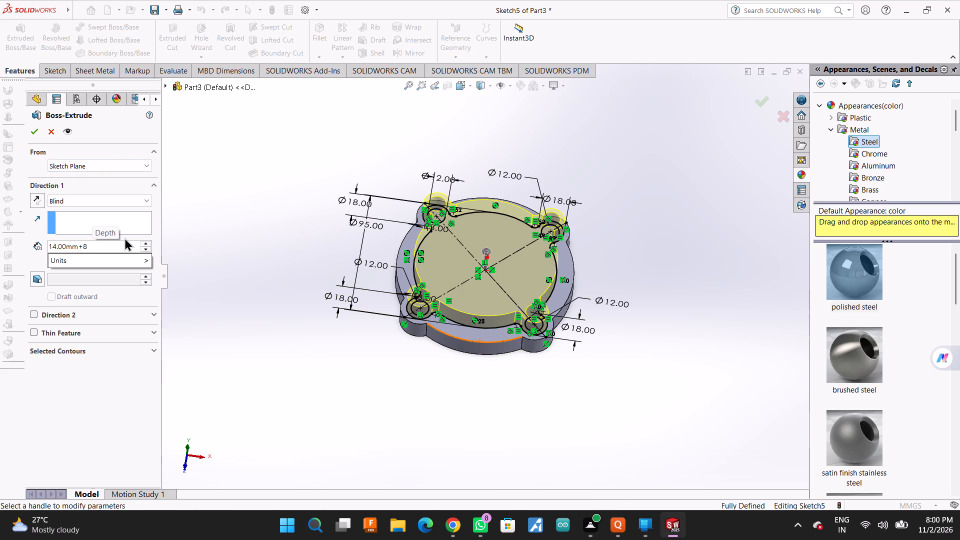
pyautogui.press('Return')
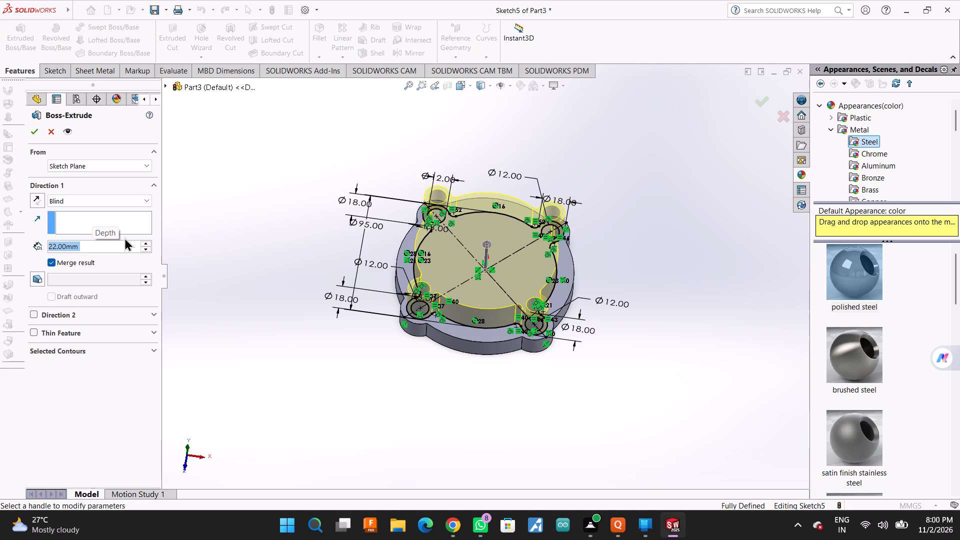
pyautogui.click(30, 130)
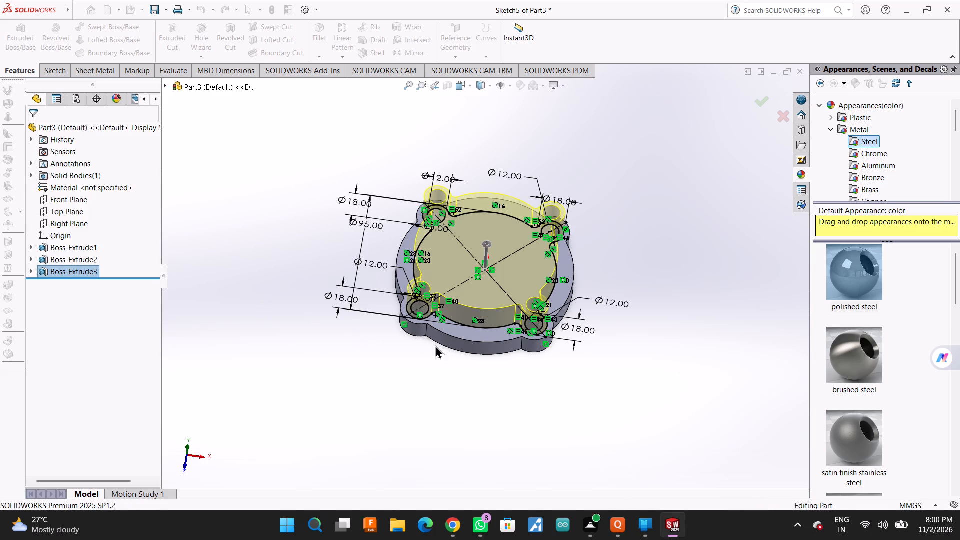
# On the top face of the lugged body, sketch a circle centred on the origin and dimension it to 78 mm diameter.
pyautogui.moveTo(502, 364); pyautogui.dragTo(512, 335, button='middle')
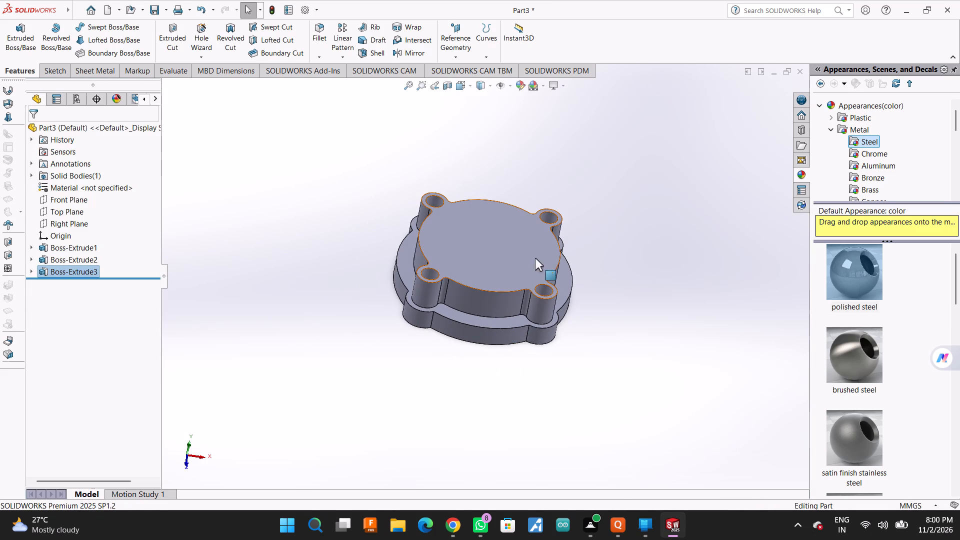
pyautogui.click(487, 230)
pyautogui.click(537, 206)
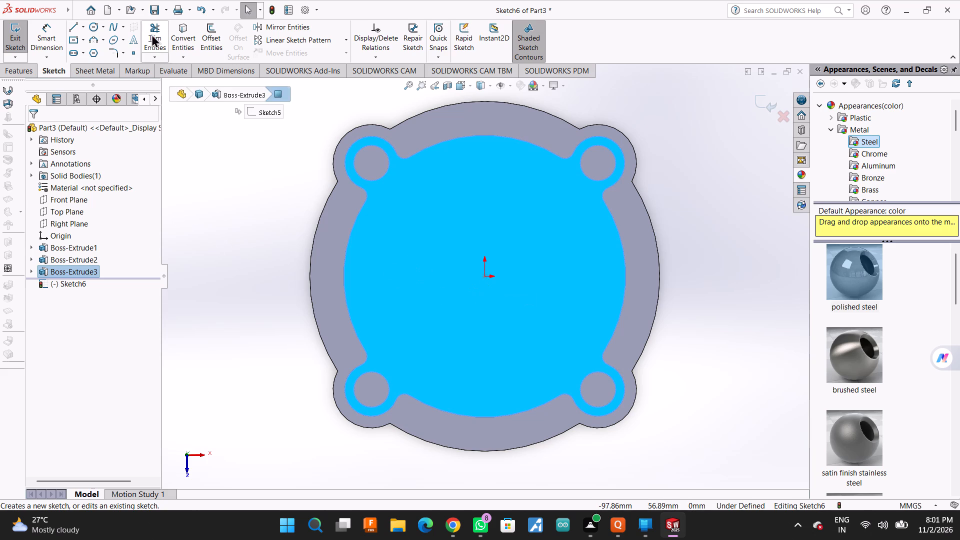
pyautogui.click(93, 22)
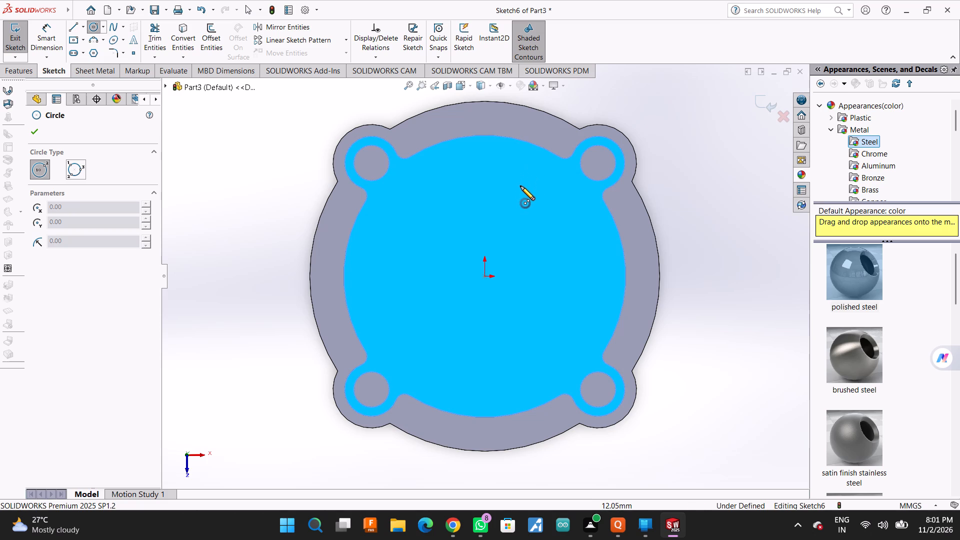
pyautogui.click(485, 276)
pyautogui.click(526, 331)
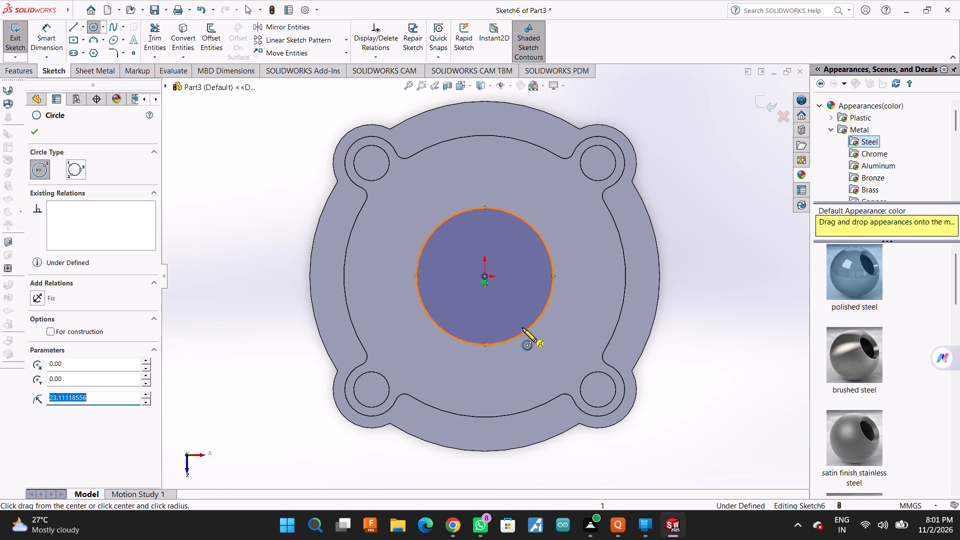
pyautogui.click(32, 138)
pyautogui.click(43, 33)
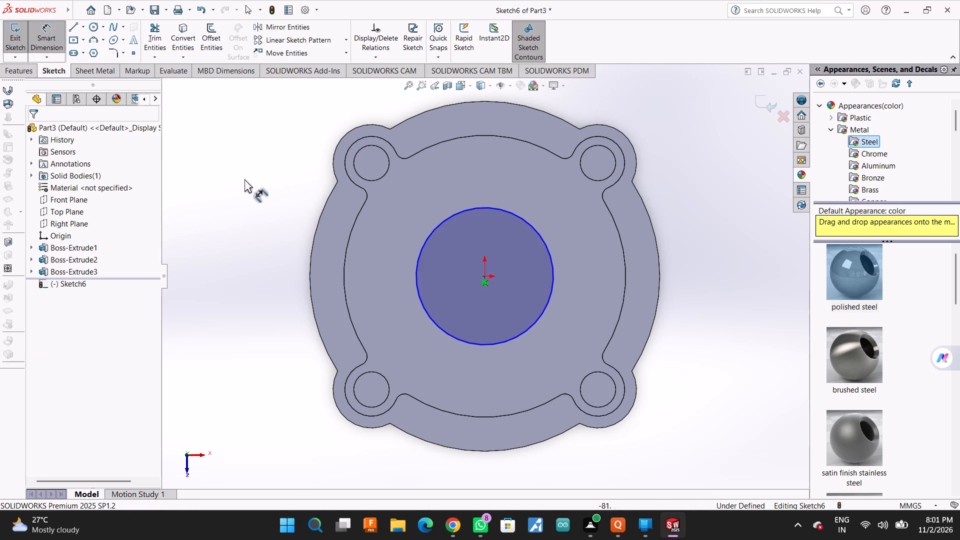
pyautogui.click(430, 232)
pyautogui.click(219, 242)
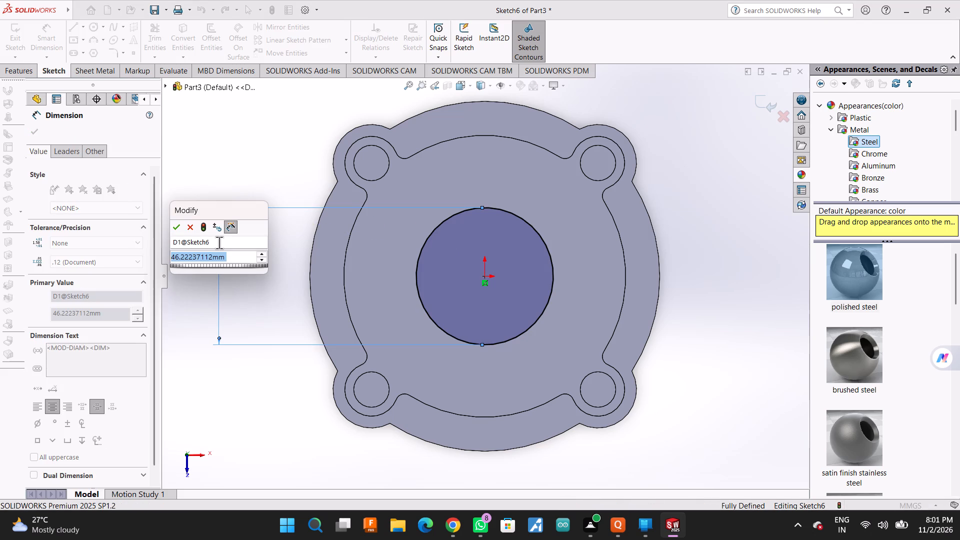
pyautogui.write('39*2')
pyautogui.press('Return')
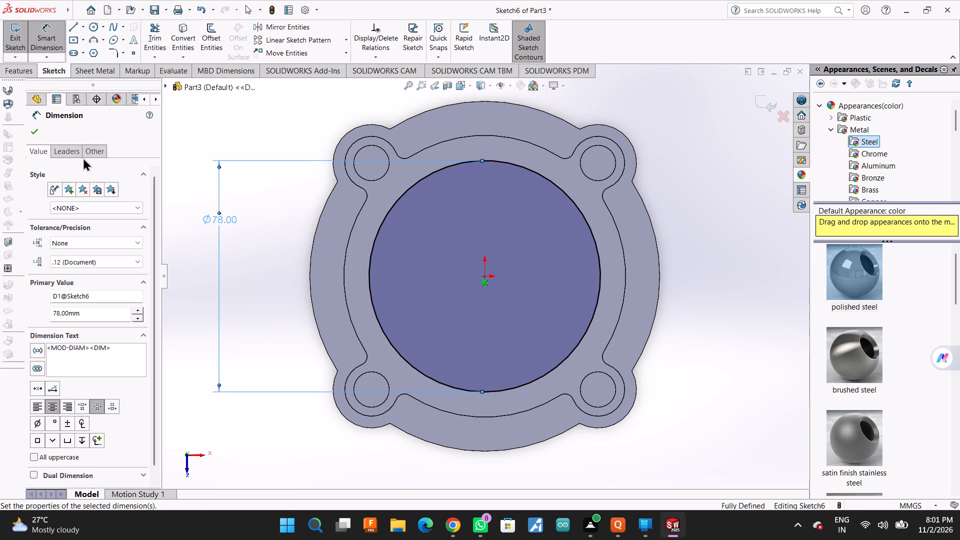
pyautogui.click(41, 127)
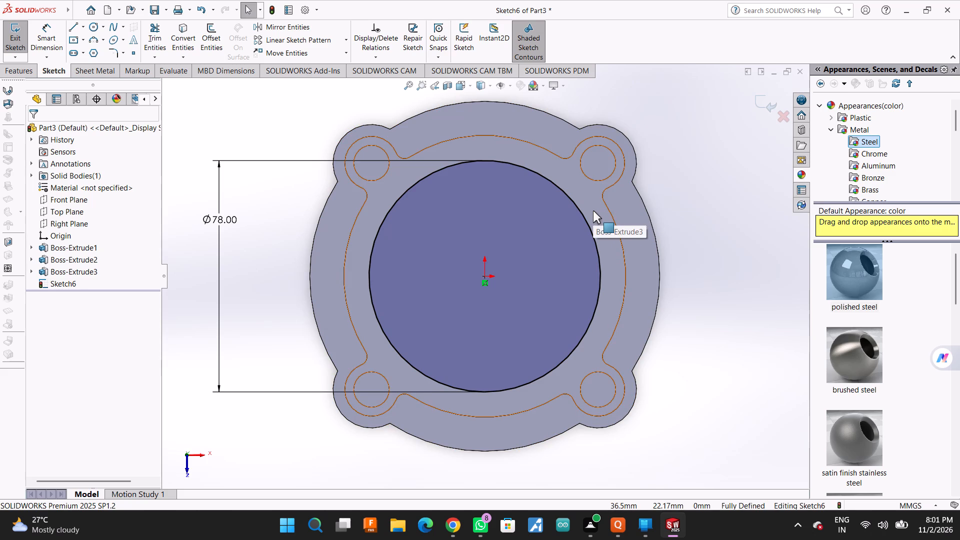
# Sketch a second origin-centred circle inside the 78 mm circle and dimension it to 68 mm diameter.
pyautogui.click(91, 27)
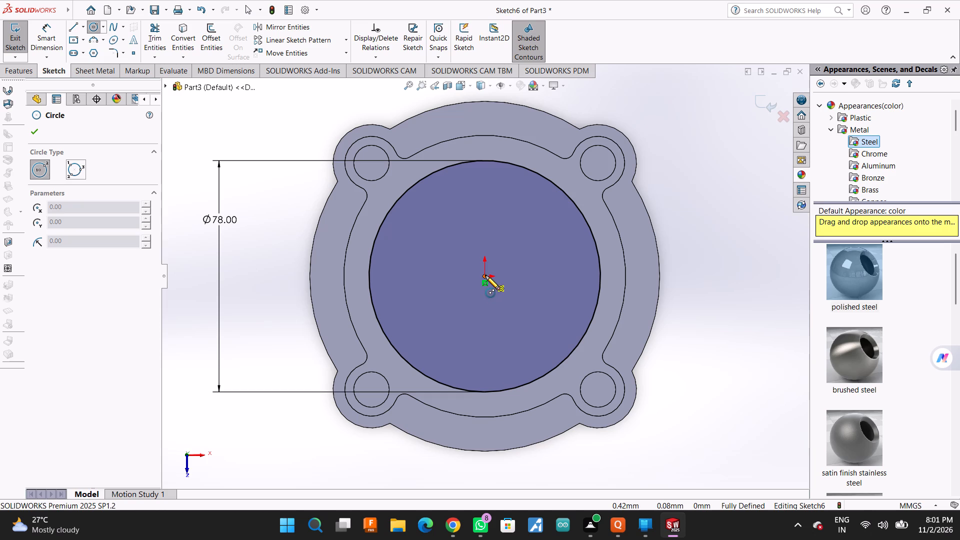
pyautogui.click(485, 275)
pyautogui.click(539, 330)
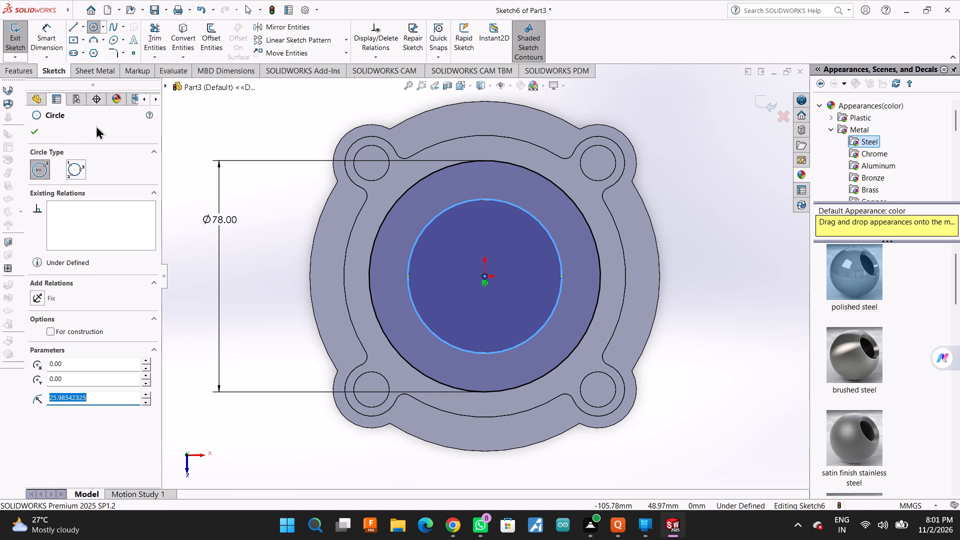
pyautogui.click(36, 134)
pyautogui.click(49, 34)
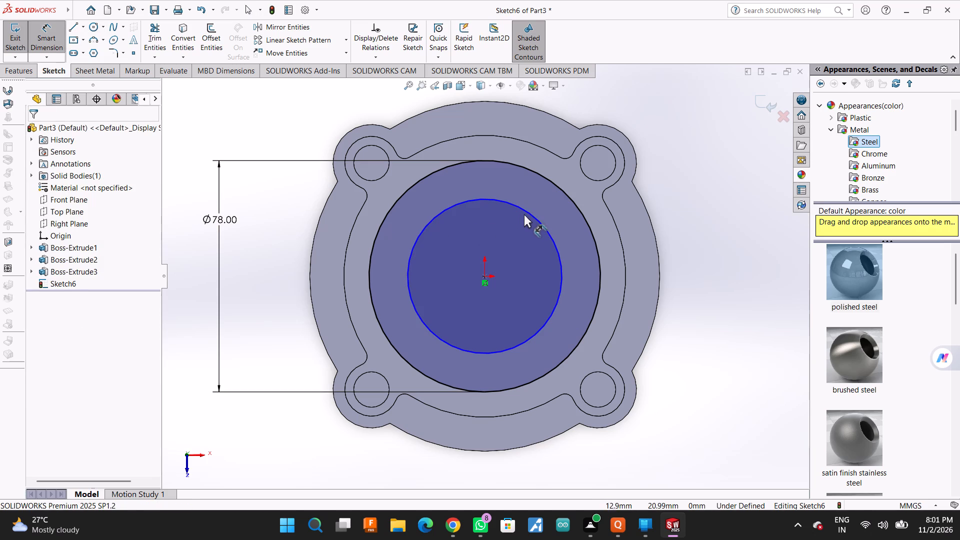
pyautogui.click(561, 265)
pyautogui.click(711, 282)
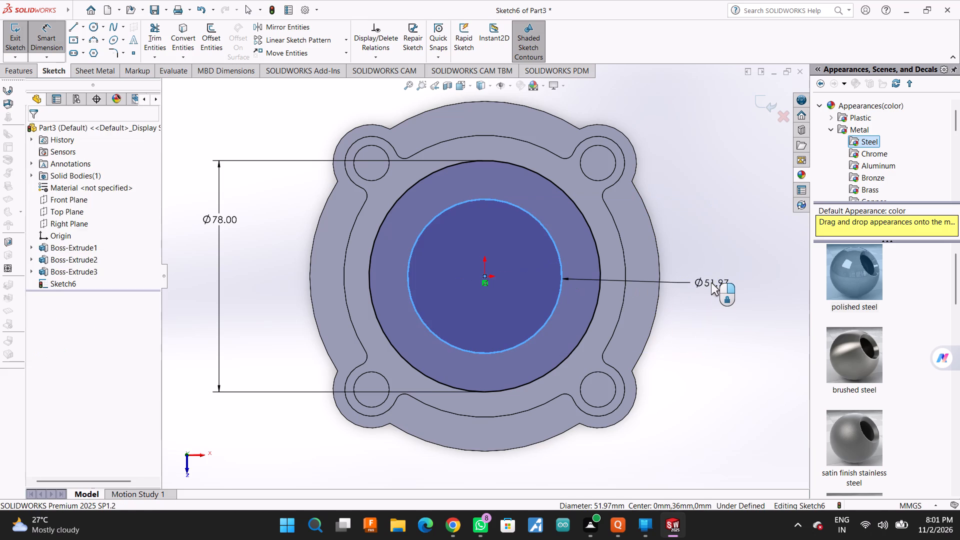
pyautogui.write('34*2')
pyautogui.press('Return')
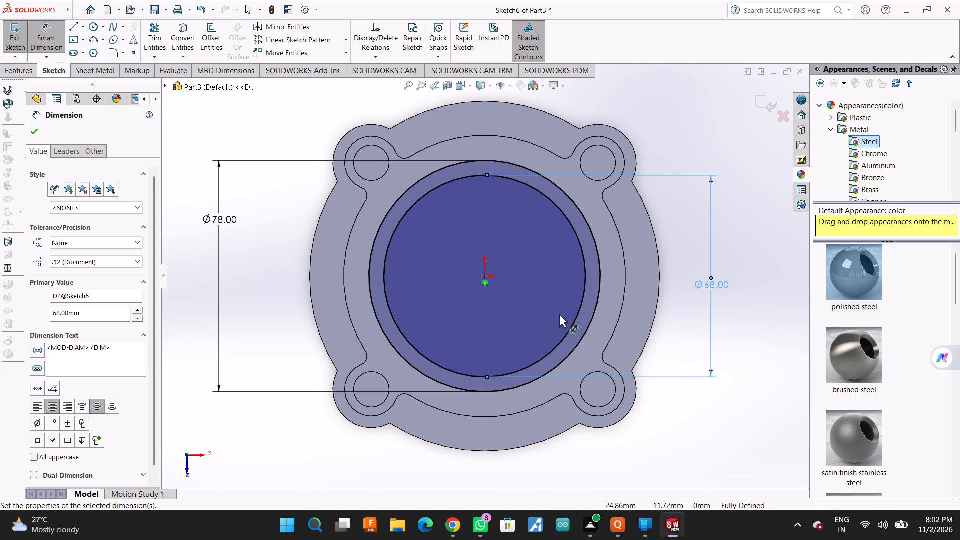
pyautogui.moveTo(721, 428); pyautogui.dragTo(718, 321, button='middle')
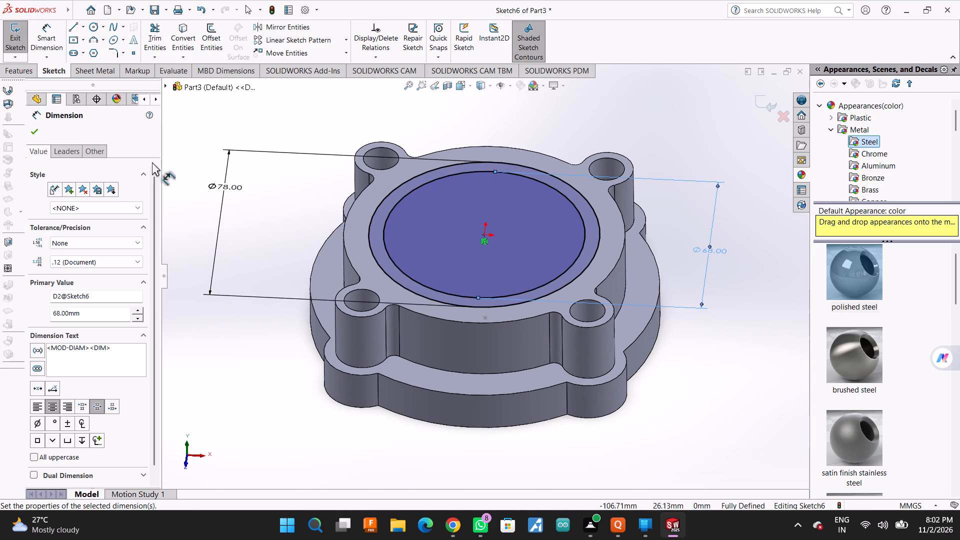
pyautogui.click(35, 130)
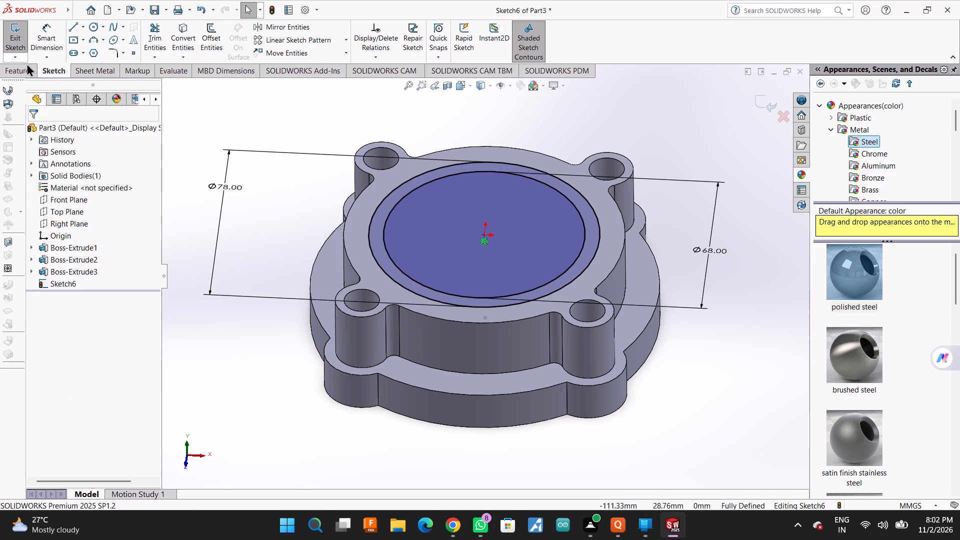
# Extrude the ring between the 78 mm and 68 mm circles 18 mm upward as a merged blind boss.
pyautogui.click(21, 66)
pyautogui.click(26, 33)
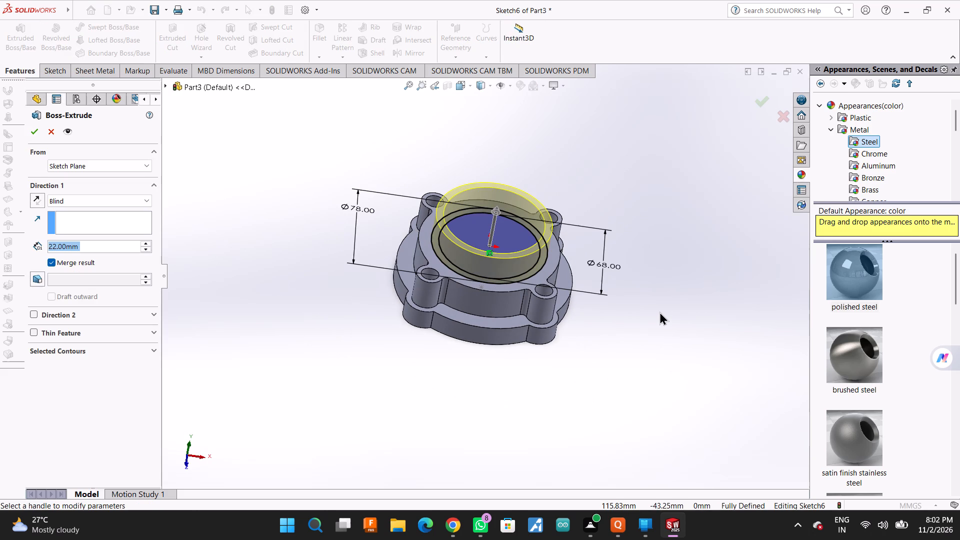
pyautogui.write('18')
pyautogui.press('Return')
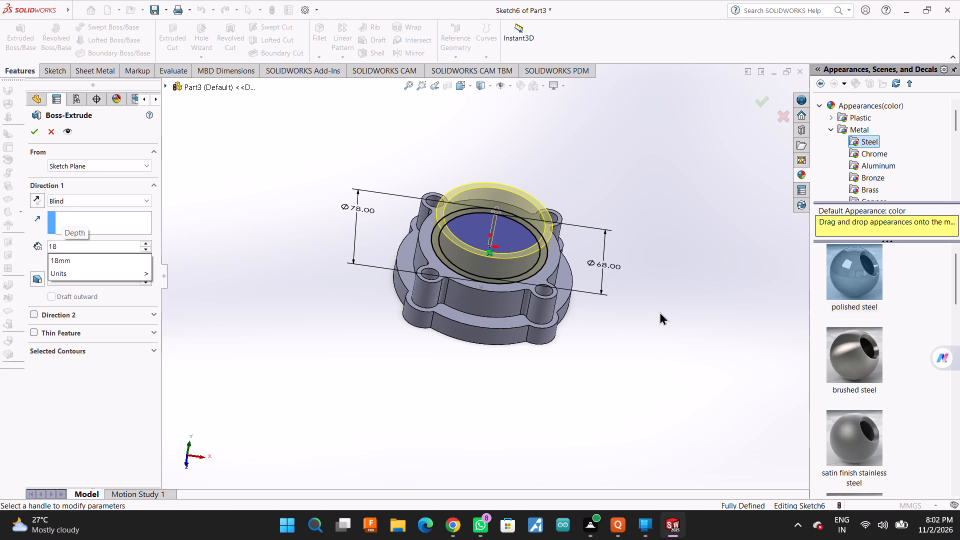
pyautogui.click(39, 133)
# Start a new sketch on the flange's upper face surrounding the lugged body.
pyautogui.moveTo(683, 330); pyautogui.dragTo(653, 343, button='middle')
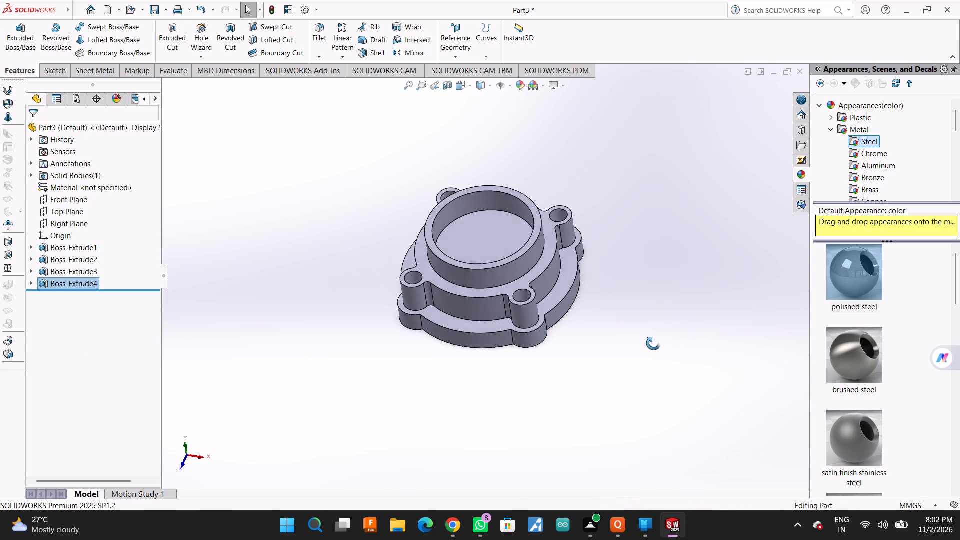
pyautogui.moveTo(653, 343); pyautogui.dragTo(649, 346, button='middle')
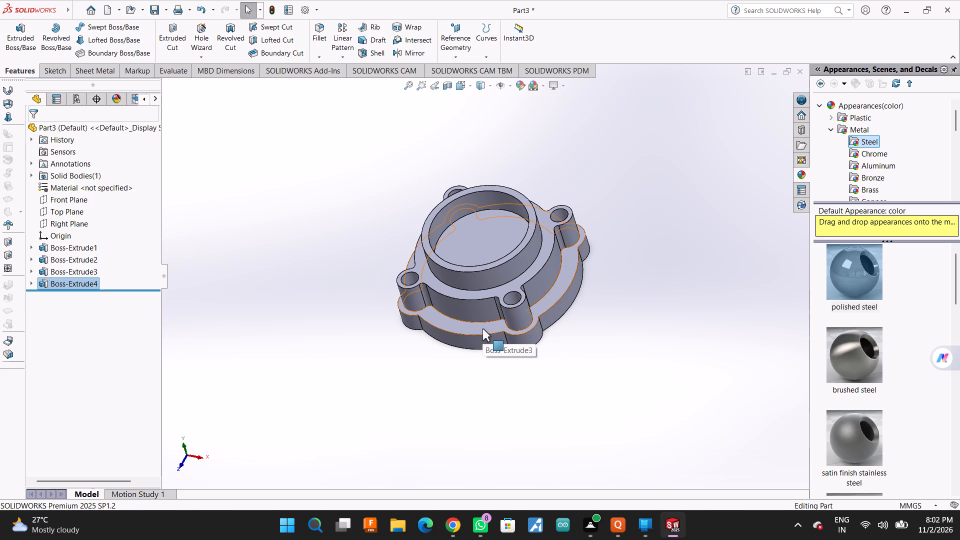
pyautogui.click(482, 328)
pyautogui.click(530, 296)
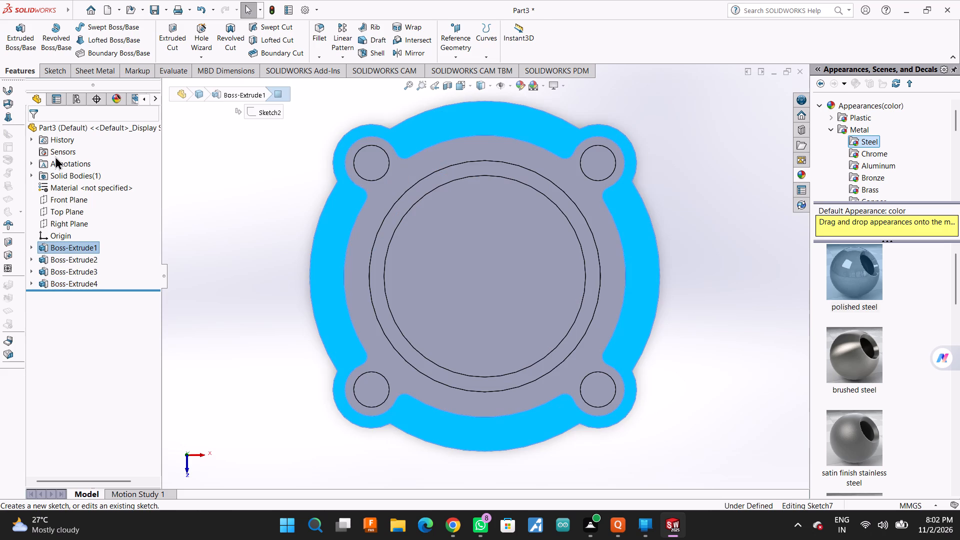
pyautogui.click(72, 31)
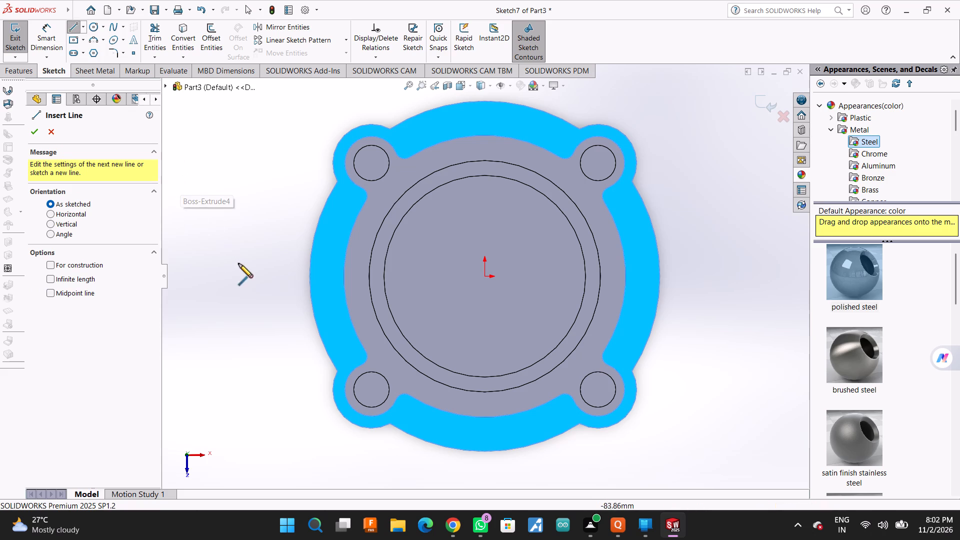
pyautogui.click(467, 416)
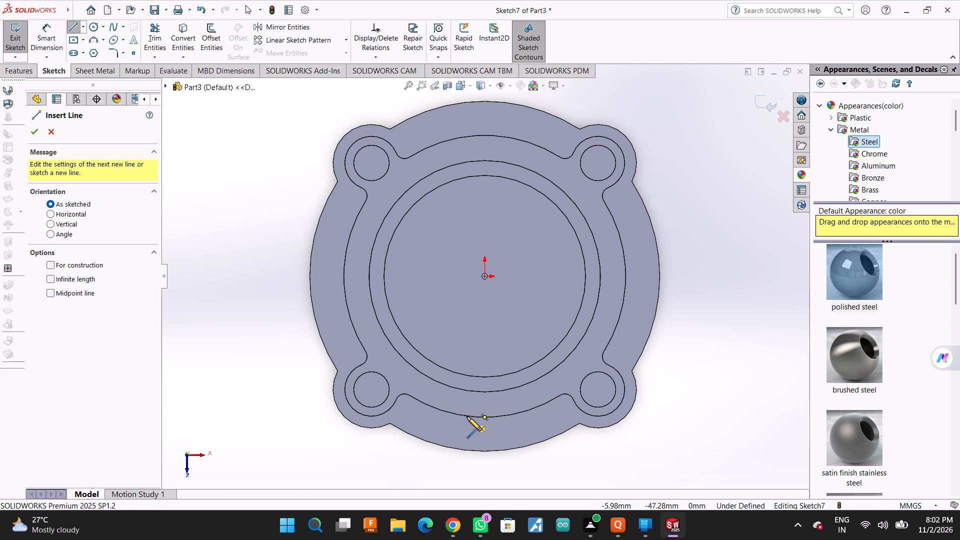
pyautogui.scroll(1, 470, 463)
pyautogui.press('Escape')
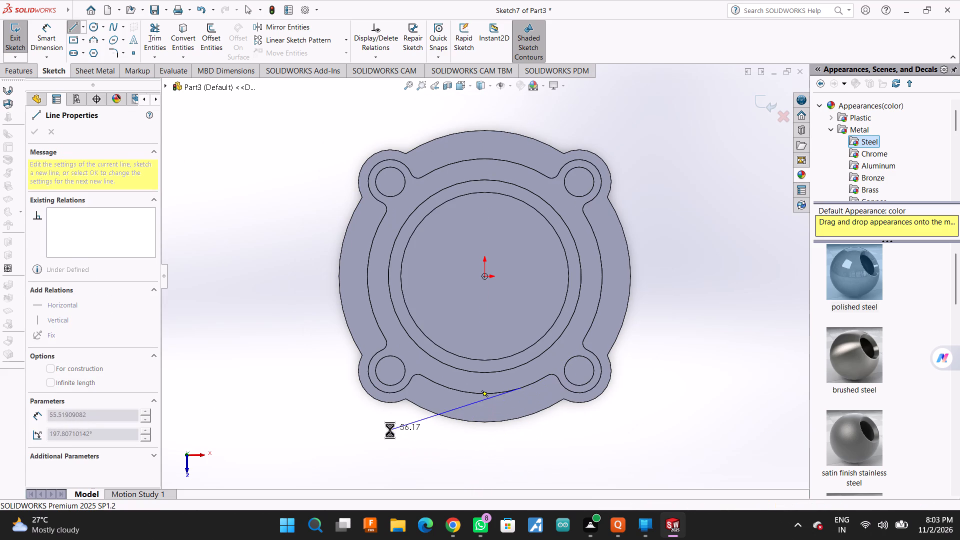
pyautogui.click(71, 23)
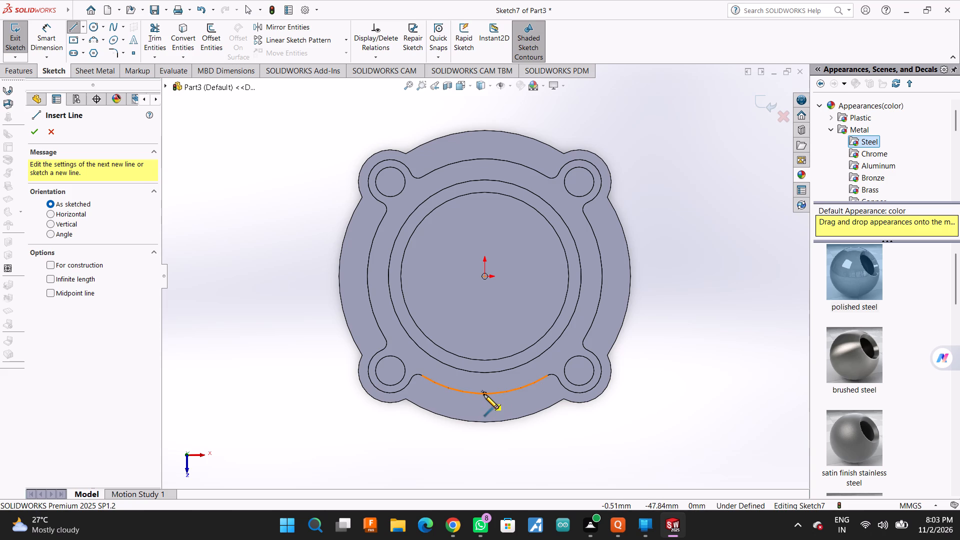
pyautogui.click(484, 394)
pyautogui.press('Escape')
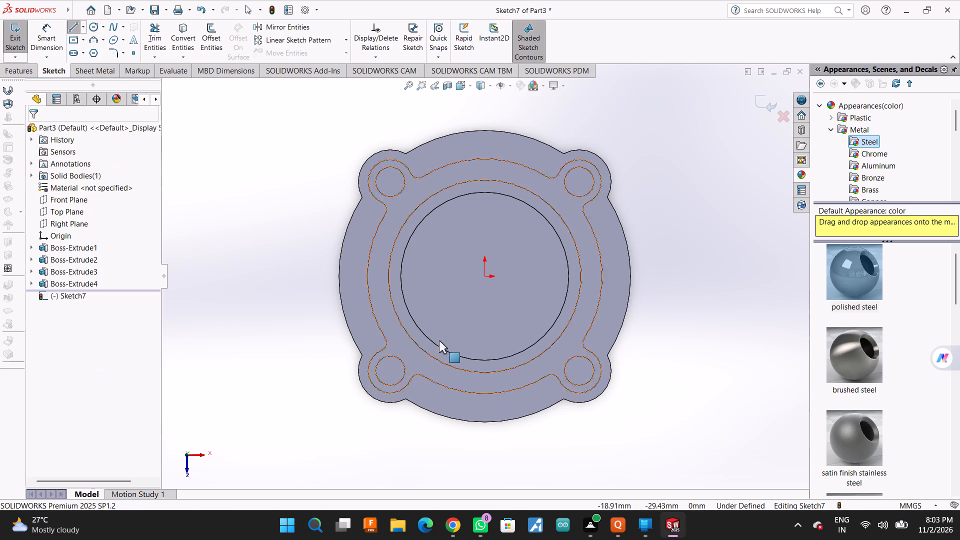
# Sketch a vertical construction centreline through the origin, extending beyond the flange at both ends.
pyautogui.scroll(2, 436, 346)
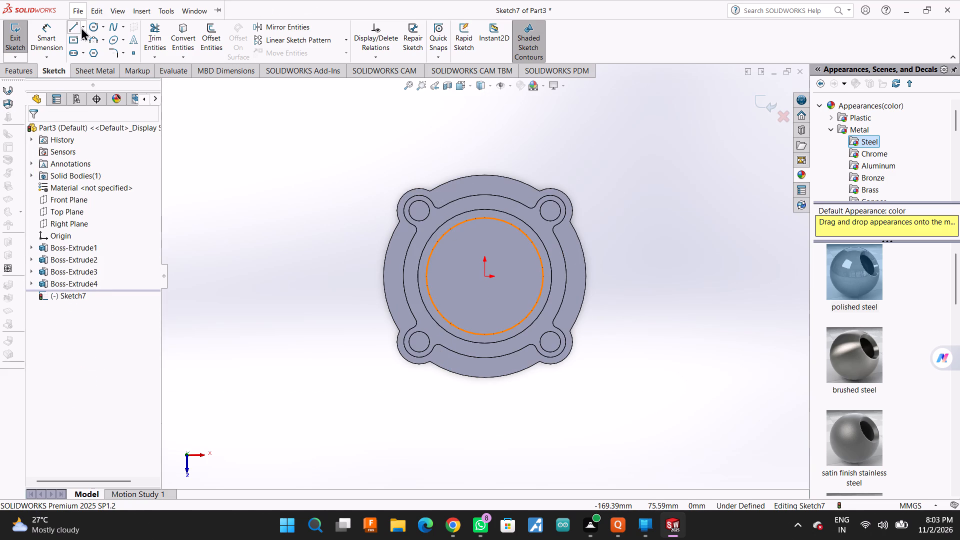
pyautogui.click(81, 27)
pyautogui.click(95, 48)
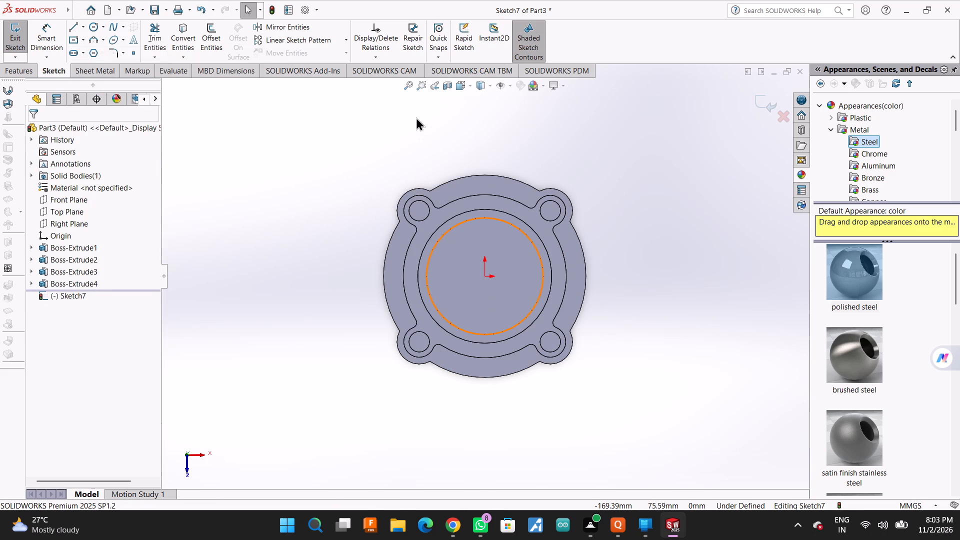
pyautogui.click(485, 116)
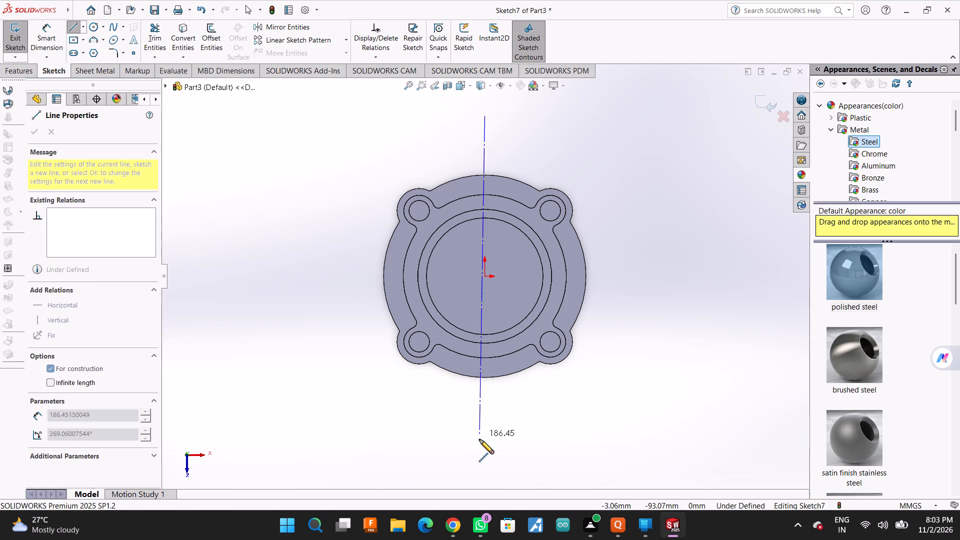
pyautogui.click(485, 448)
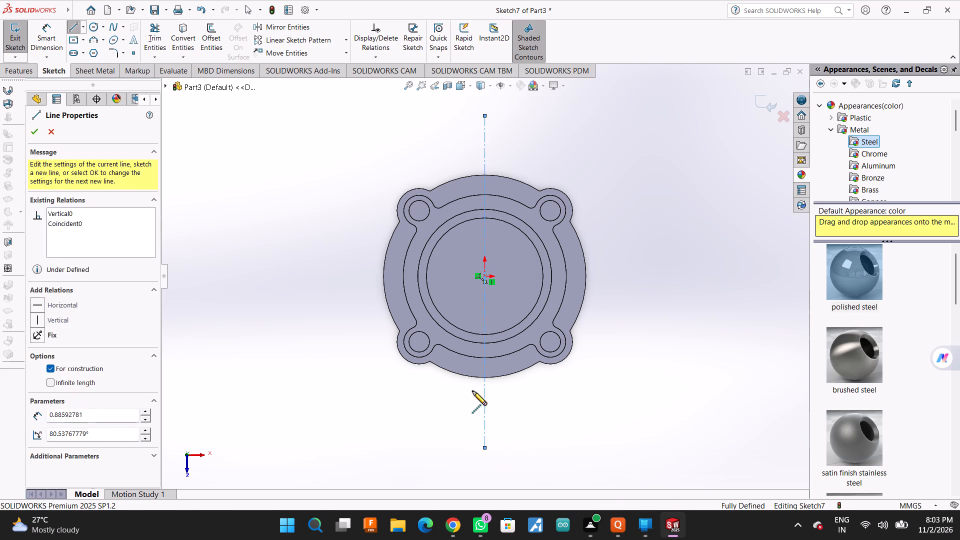
pyautogui.click(56, 34)
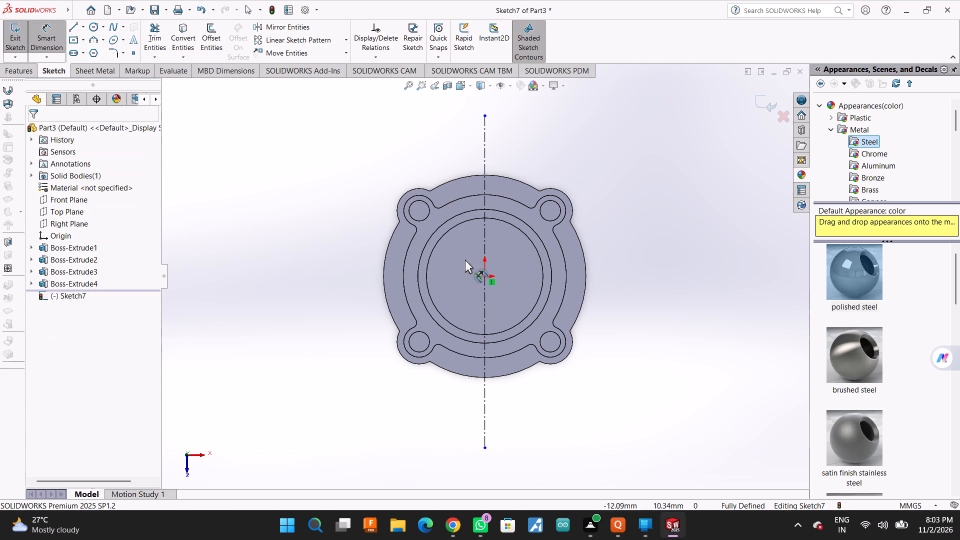
# Dimension the vertical centreline's upper and lower endpoints 125/2 (62.5 mm) each from the origin.
pyautogui.click(484, 275)
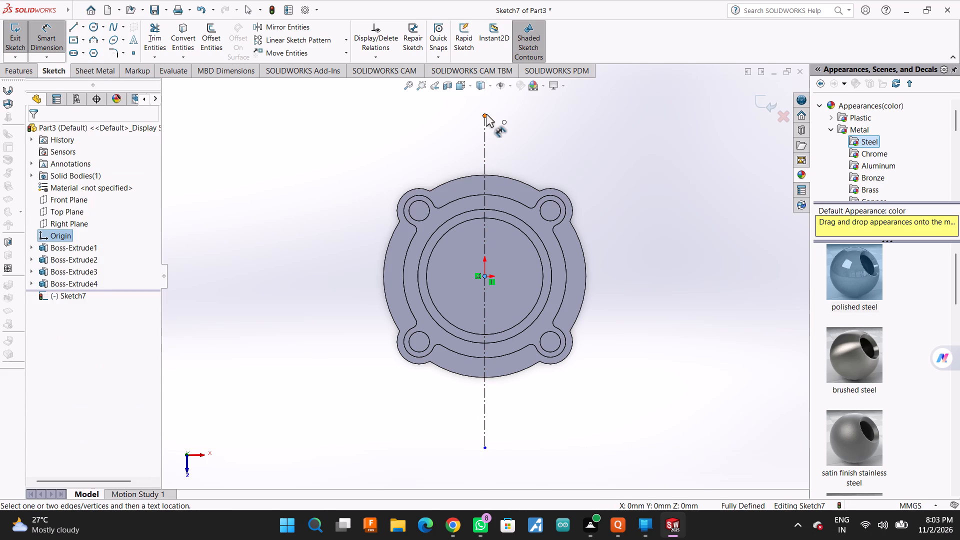
pyautogui.click(486, 115)
pyautogui.click(317, 204)
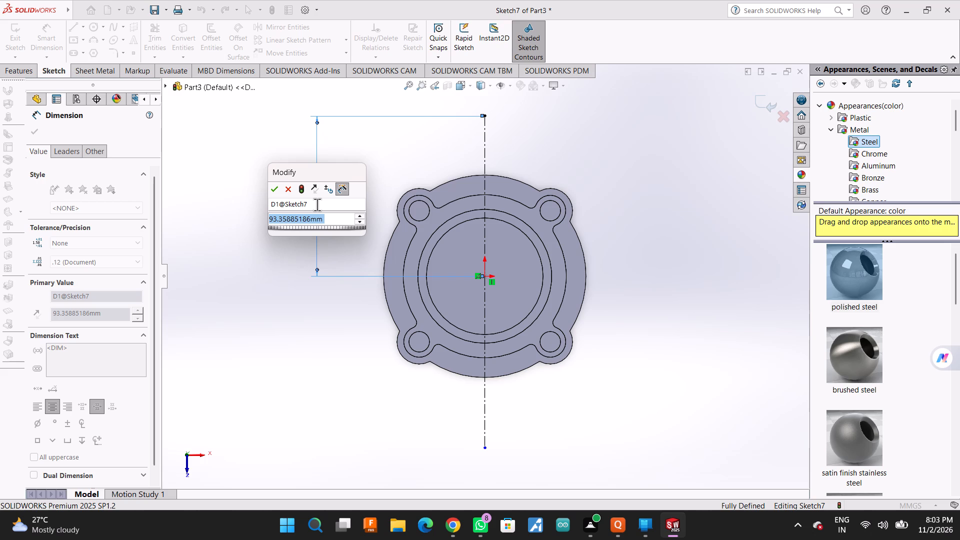
pyautogui.write('125/2')
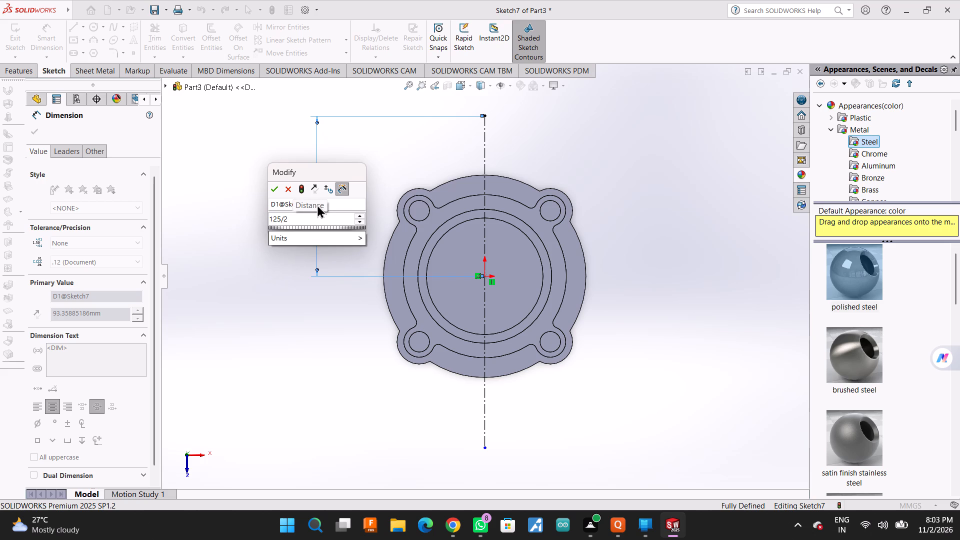
pyautogui.press('Return')
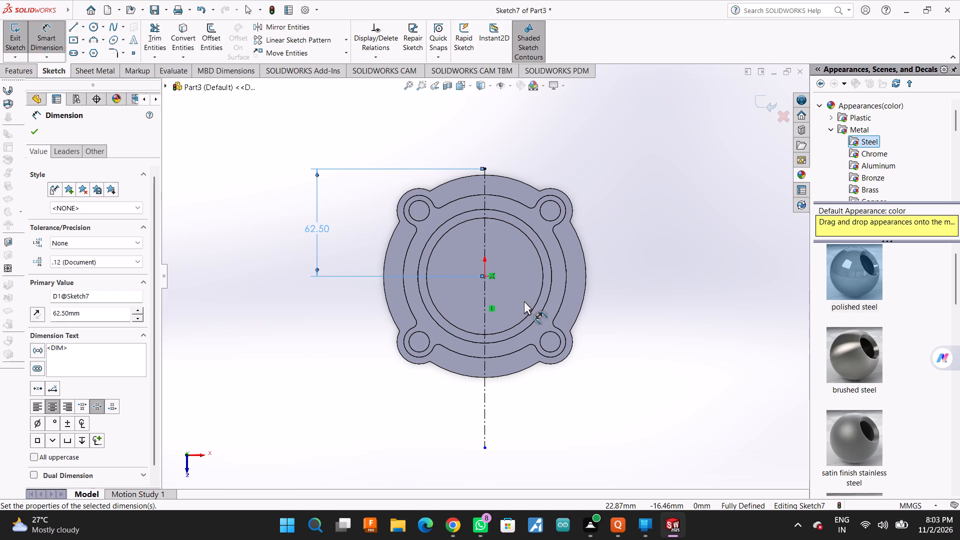
pyautogui.click(487, 278)
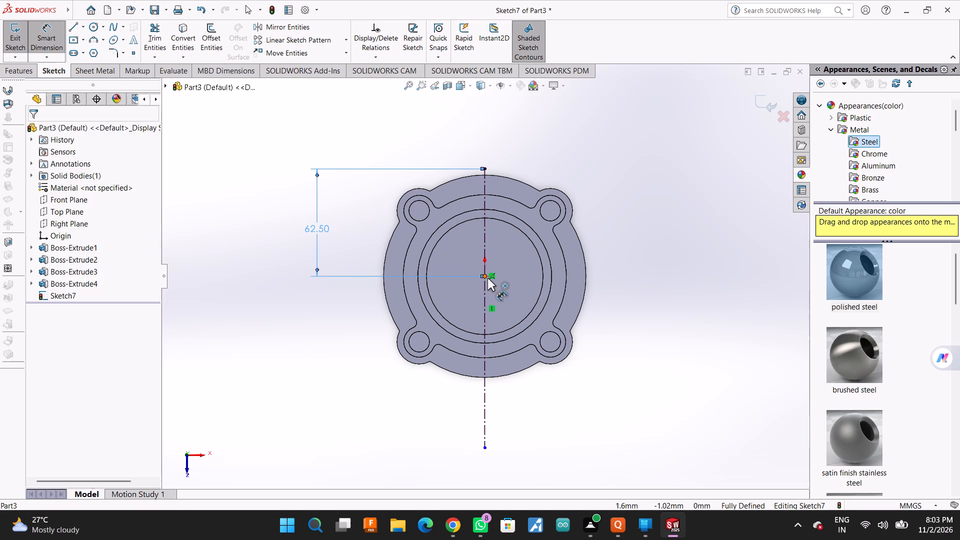
pyautogui.click(487, 448)
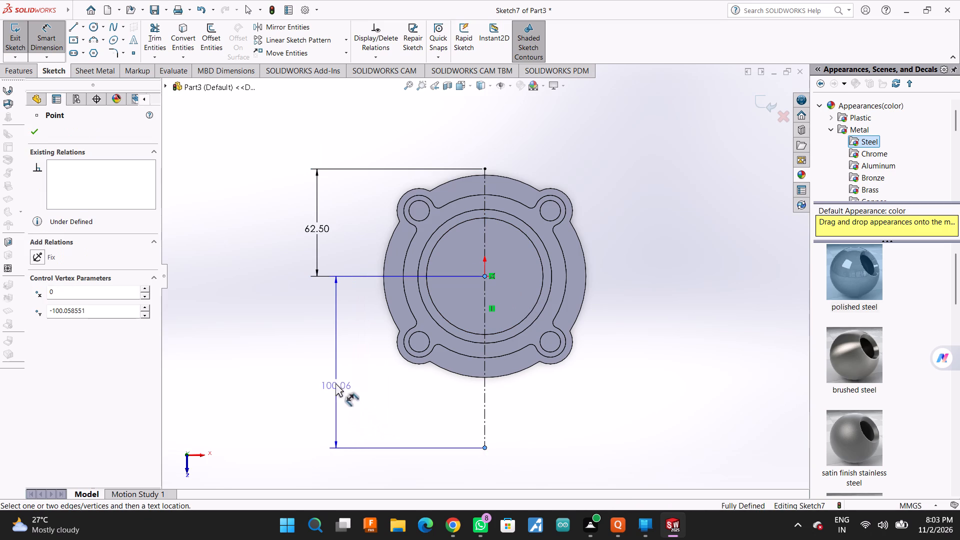
pyautogui.click(334, 380)
pyautogui.write('125/2')
pyautogui.press('Return')
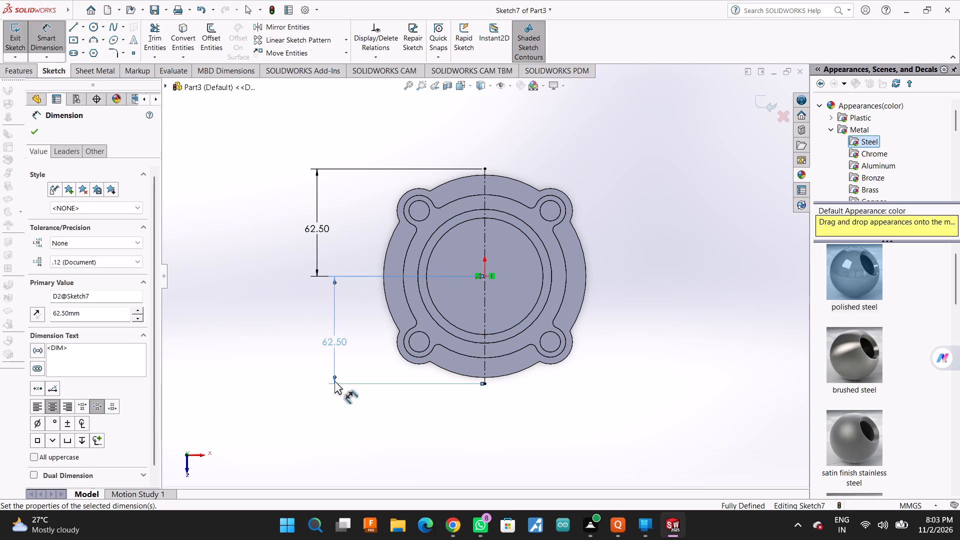
pyautogui.click(36, 136)
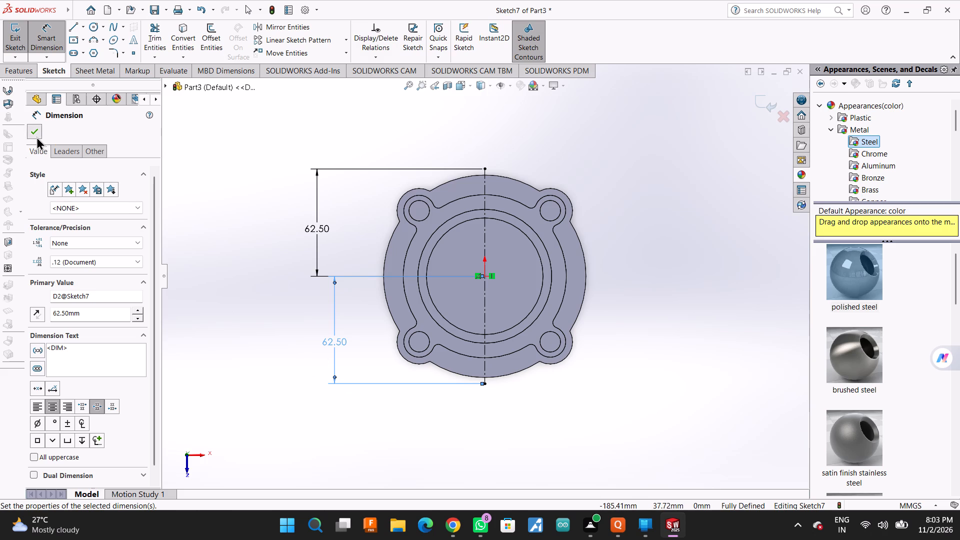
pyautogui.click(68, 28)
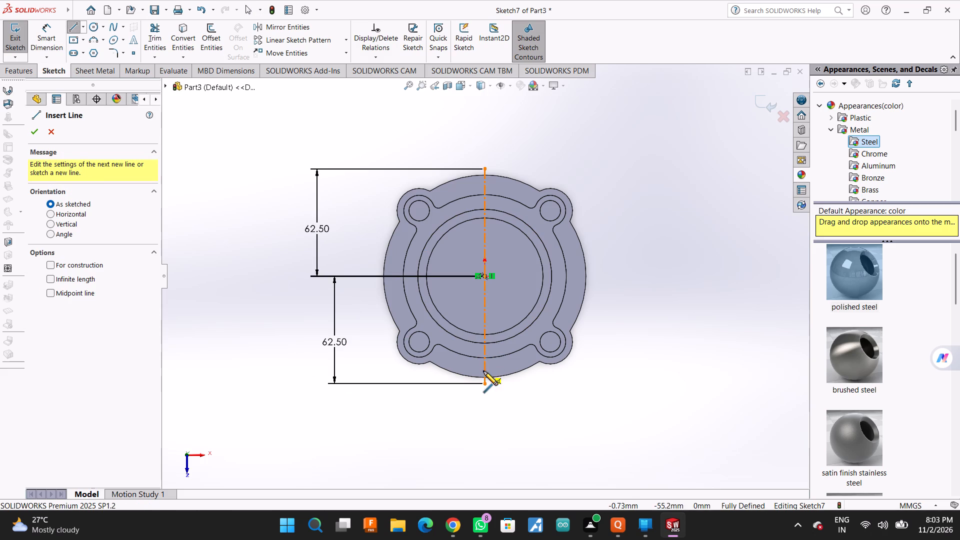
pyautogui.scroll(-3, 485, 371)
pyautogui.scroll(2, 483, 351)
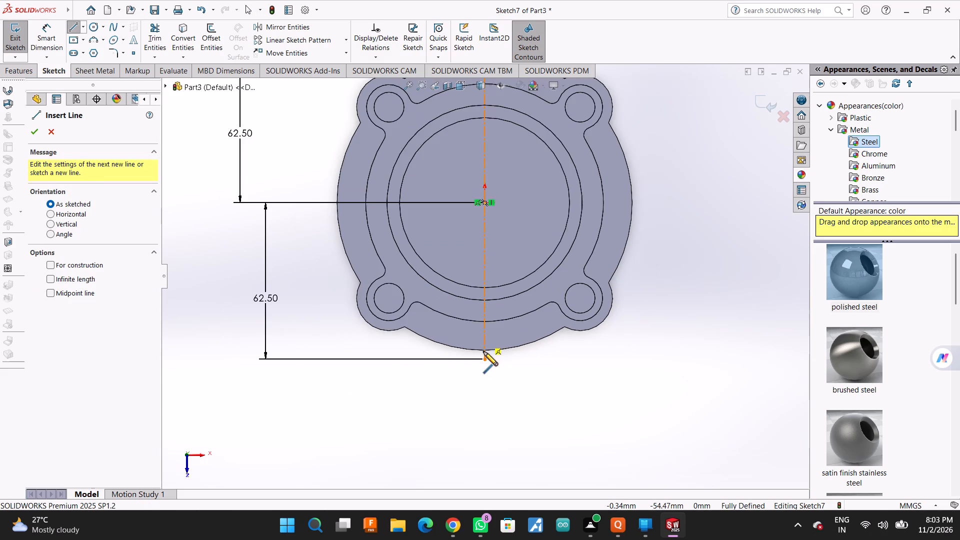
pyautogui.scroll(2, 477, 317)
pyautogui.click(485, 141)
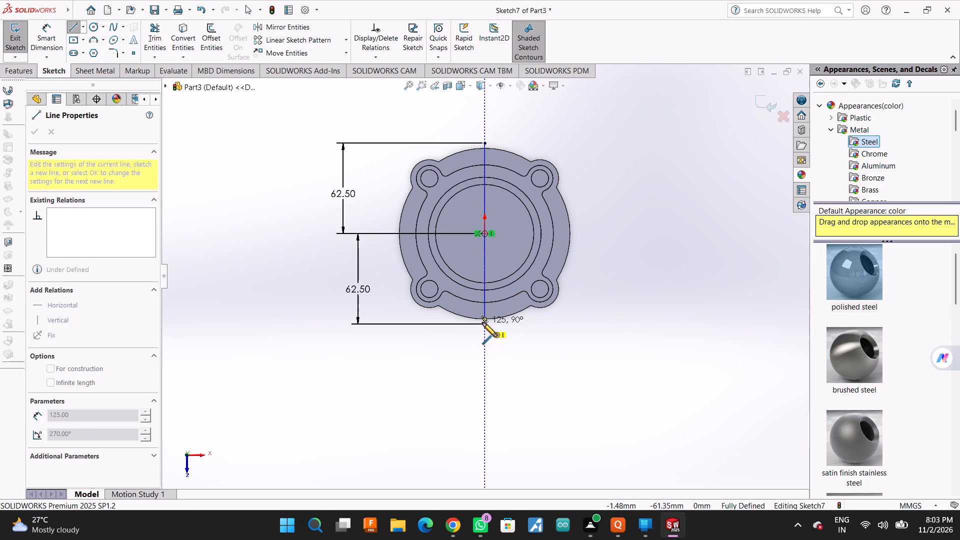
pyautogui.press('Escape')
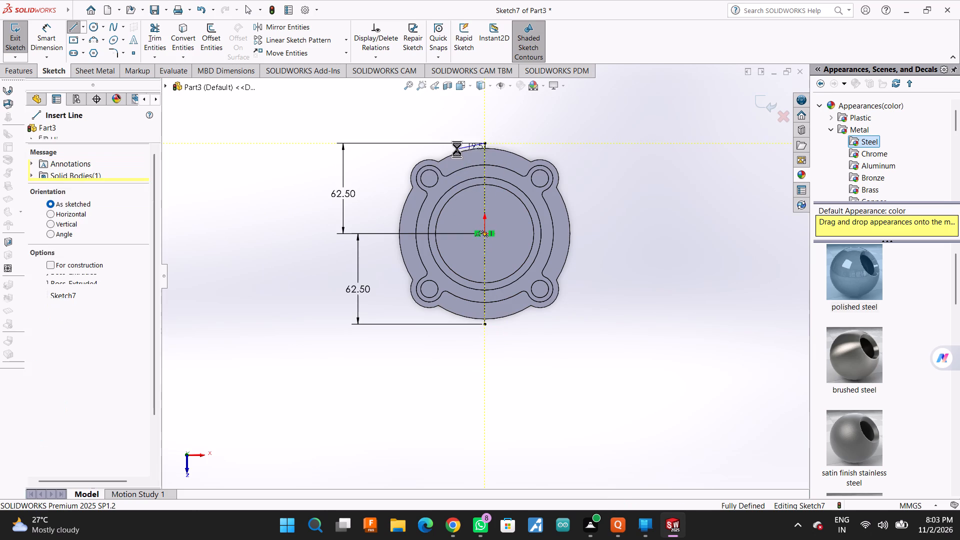
# Sketch a closed line rectangle about 18 mm wide and 19 mm high across the flange's lower rim, its outer side through the centreline's lower endpoint.
pyautogui.click(69, 25)
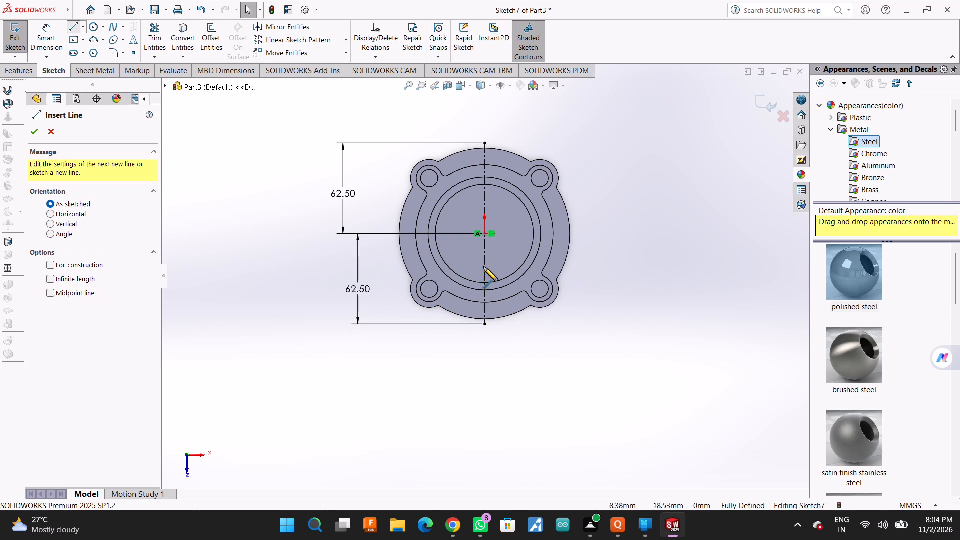
pyautogui.scroll(-6, 512, 286)
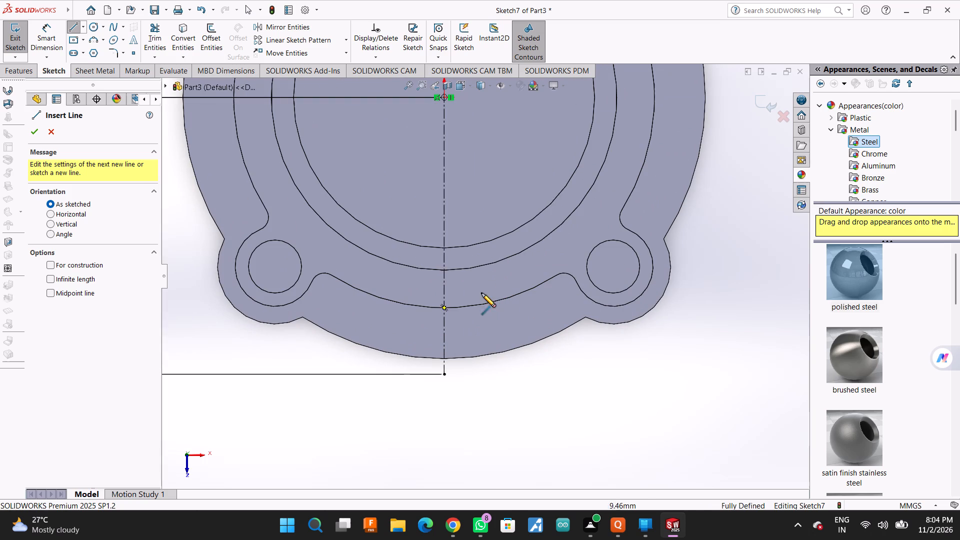
pyautogui.click(405, 288)
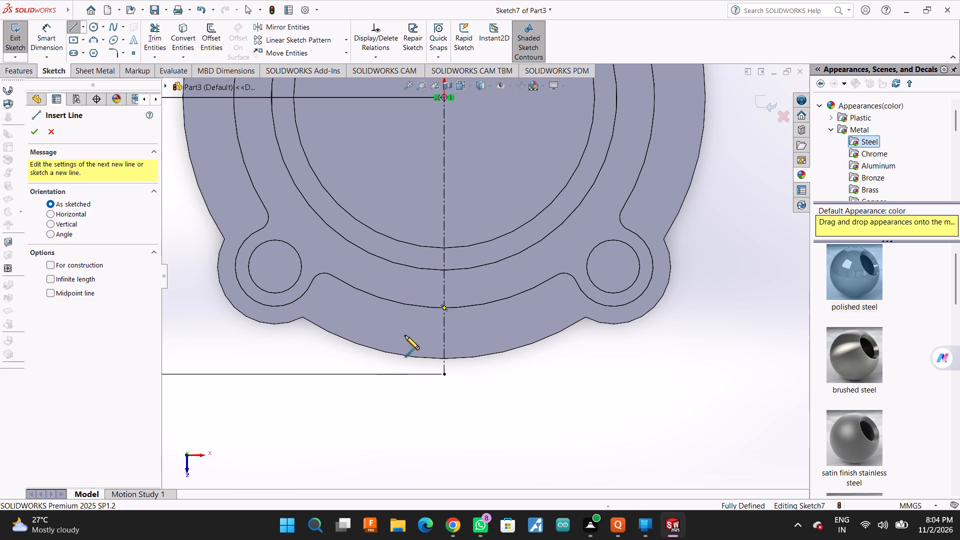
pyautogui.click(406, 374)
pyautogui.click(484, 376)
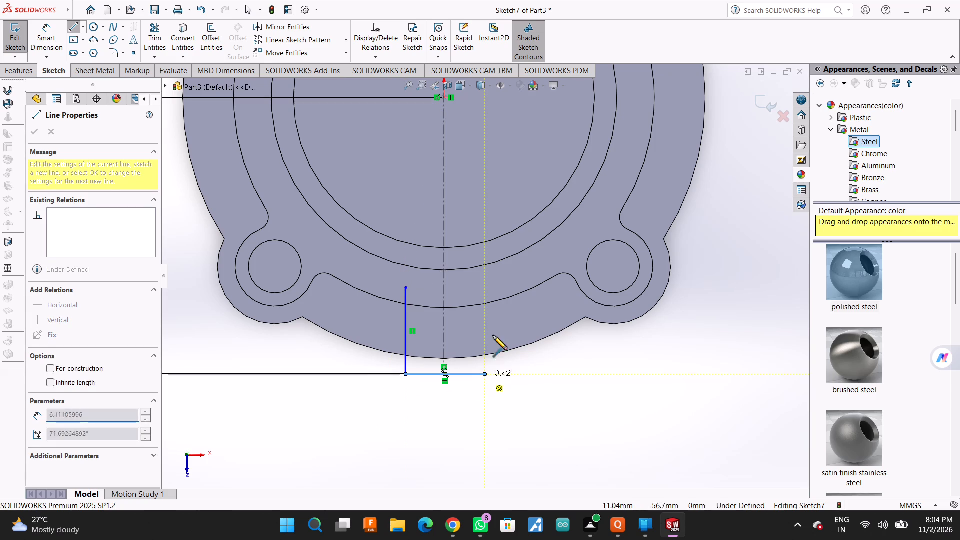
pyautogui.click(483, 286)
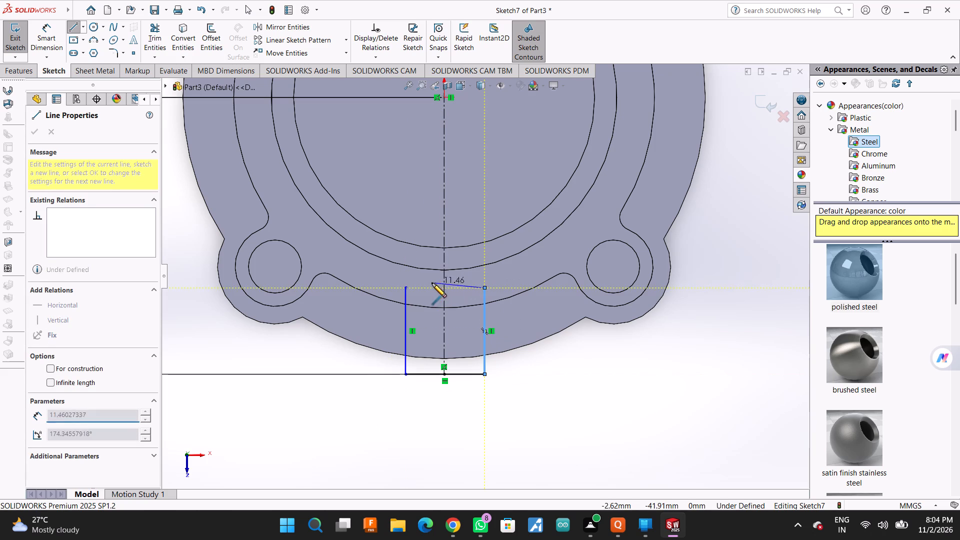
pyautogui.click(405, 288)
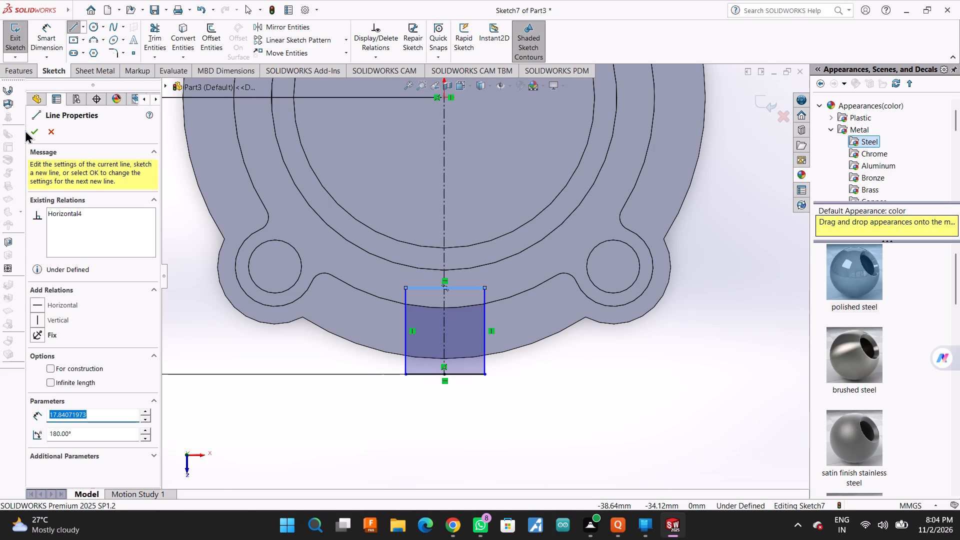
pyautogui.click(28, 130)
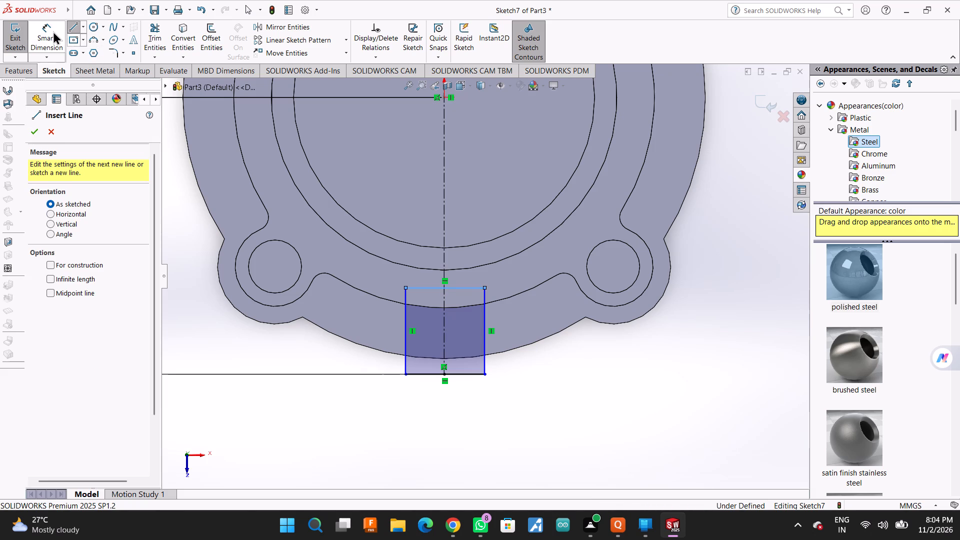
# Dimension both vertical sides of the lower rectangle 5 mm from the construction centreline.
pyautogui.click(50, 31)
pyautogui.click(403, 330)
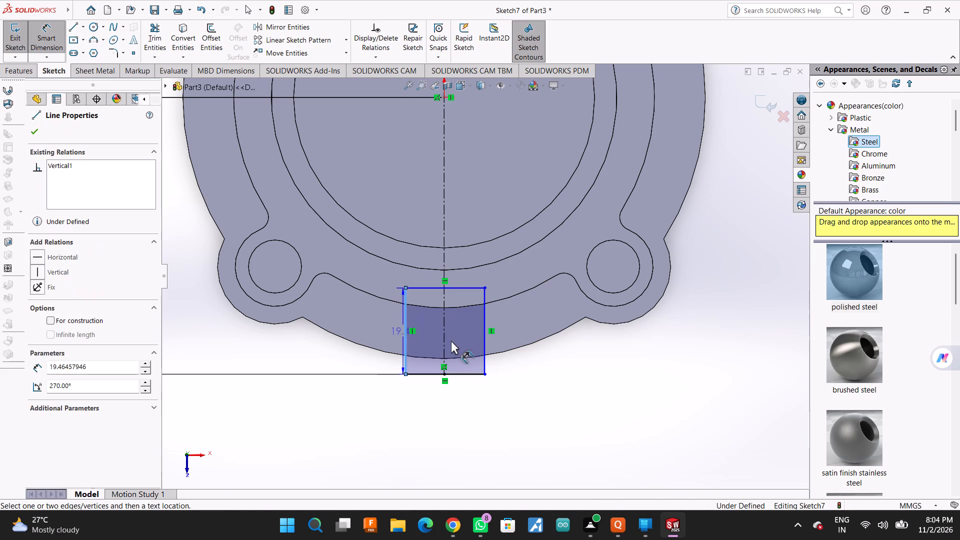
pyautogui.click(444, 341)
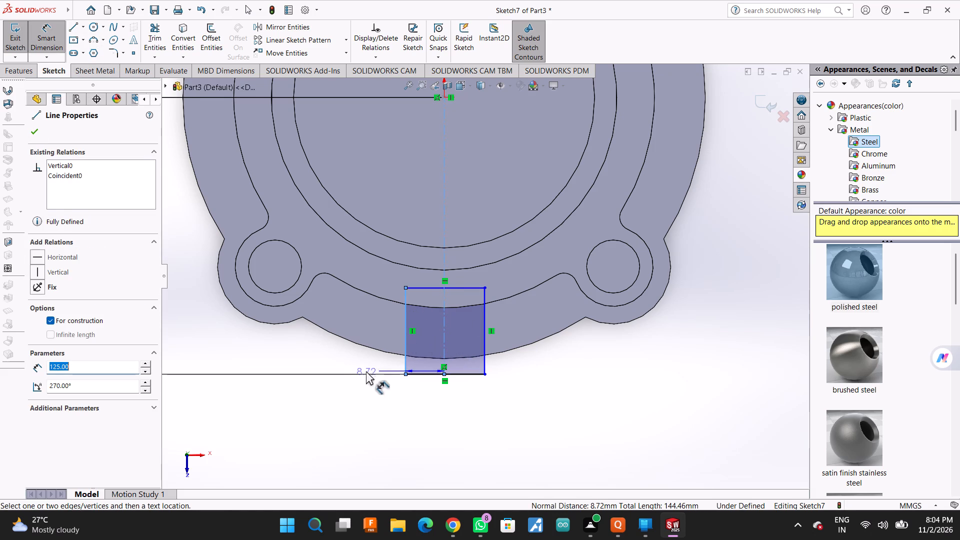
pyautogui.click(381, 414)
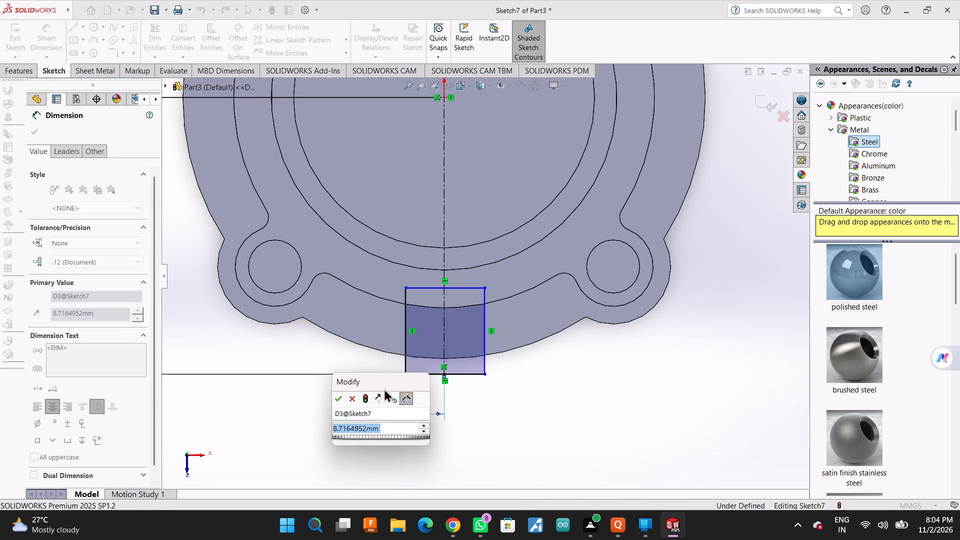
pyautogui.press('5')
pyautogui.press('Return')
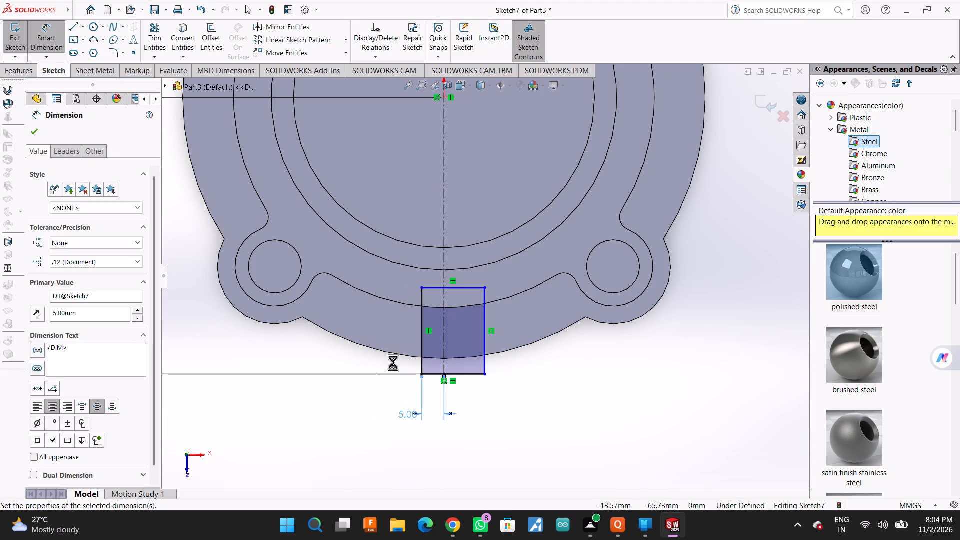
pyautogui.click(444, 357)
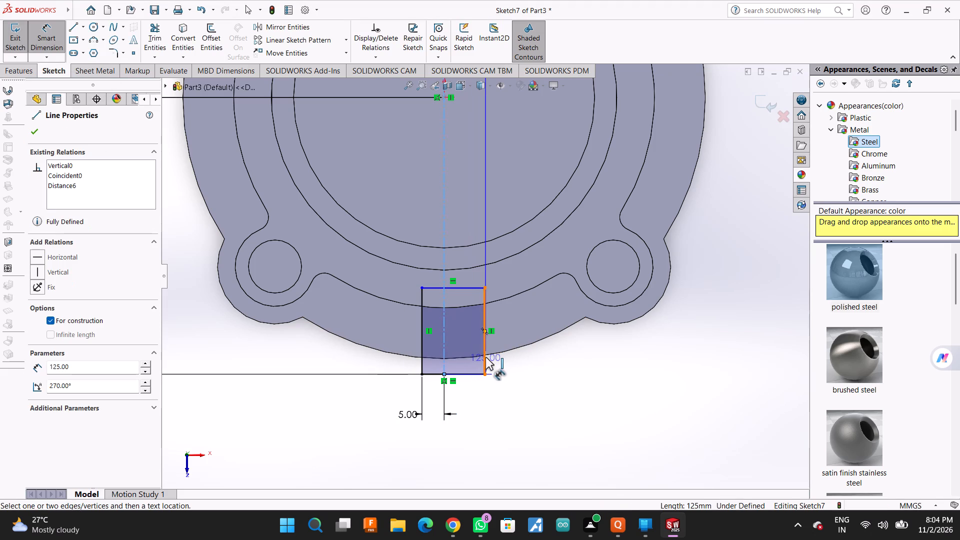
pyautogui.click(483, 357)
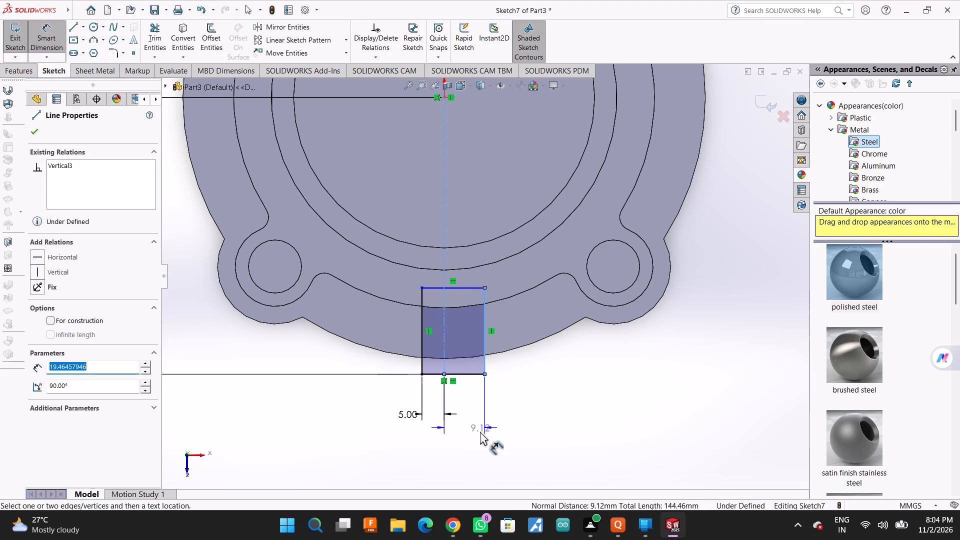
pyautogui.click(471, 432)
pyautogui.press('5')
pyautogui.press('Return')
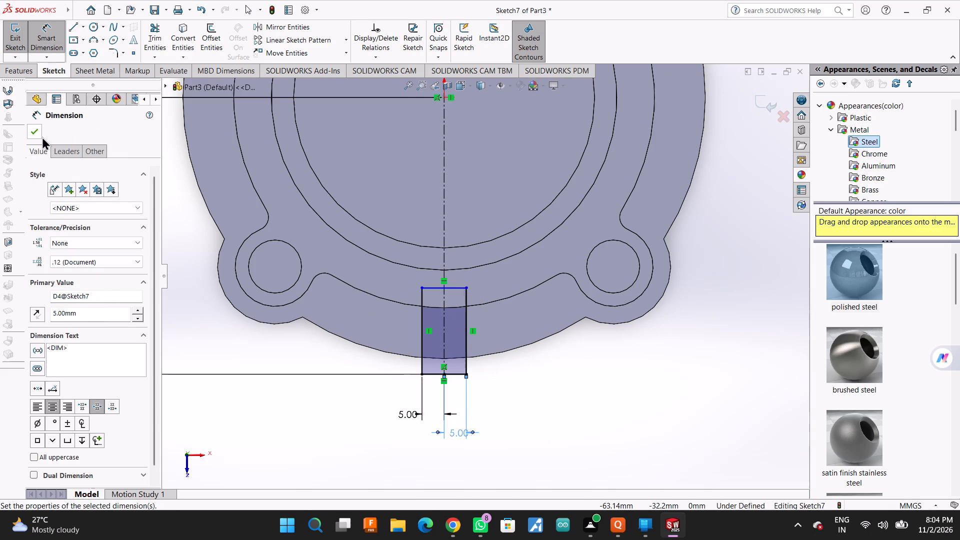
pyautogui.click(40, 136)
# Sketch a closed line rectangle about 16 mm wide across the flange's upper rim, its outer side through the centreline's upper endpoint.
pyautogui.scroll(5, 311, 310)
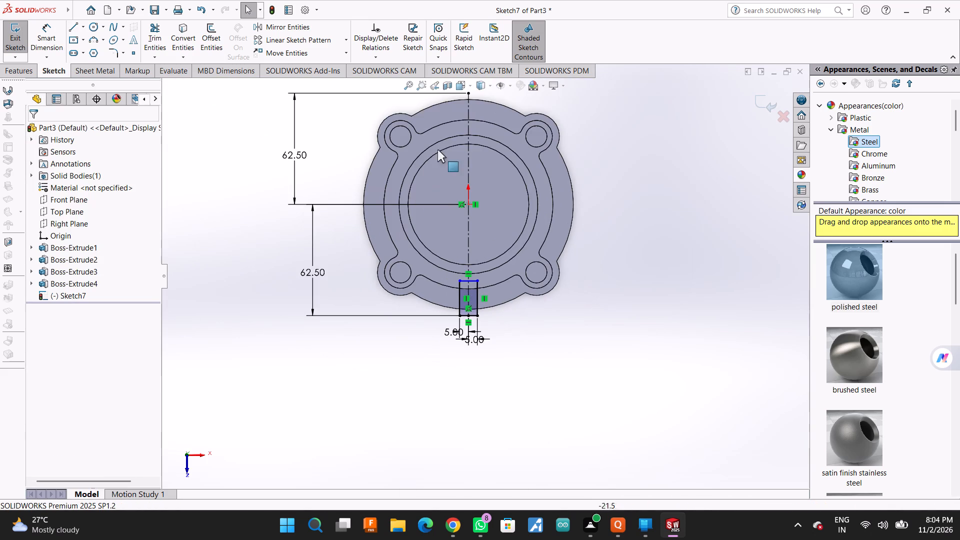
pyautogui.scroll(1, 458, 138)
pyautogui.scroll(-4, 464, 129)
pyautogui.scroll(1, 482, 200)
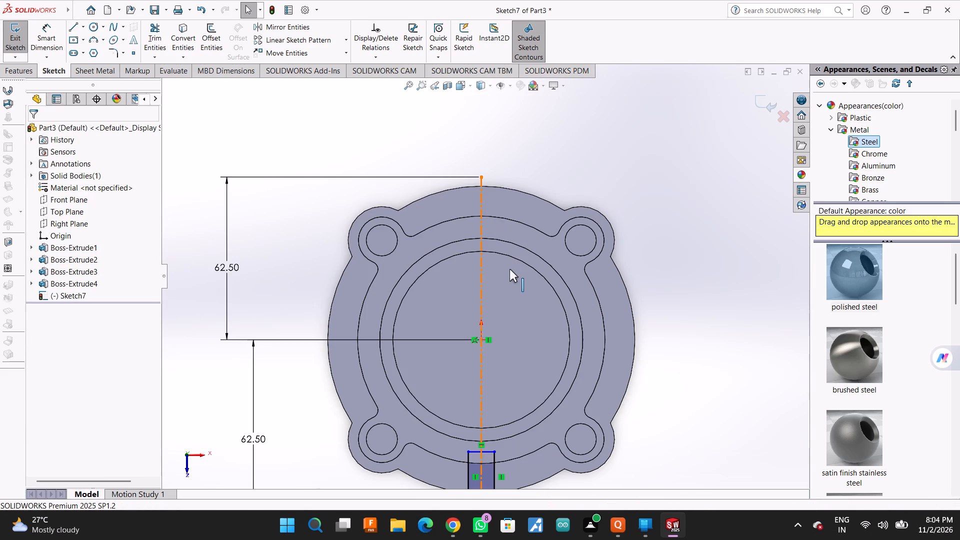
pyautogui.scroll(1, 510, 281)
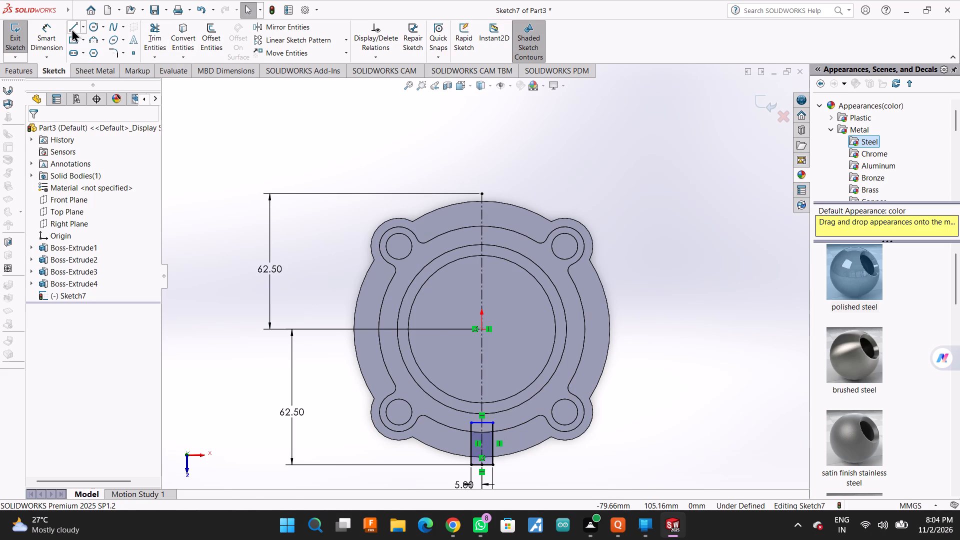
pyautogui.click(71, 28)
pyautogui.scroll(-2, 401, 168)
pyautogui.scroll(-2, 548, 279)
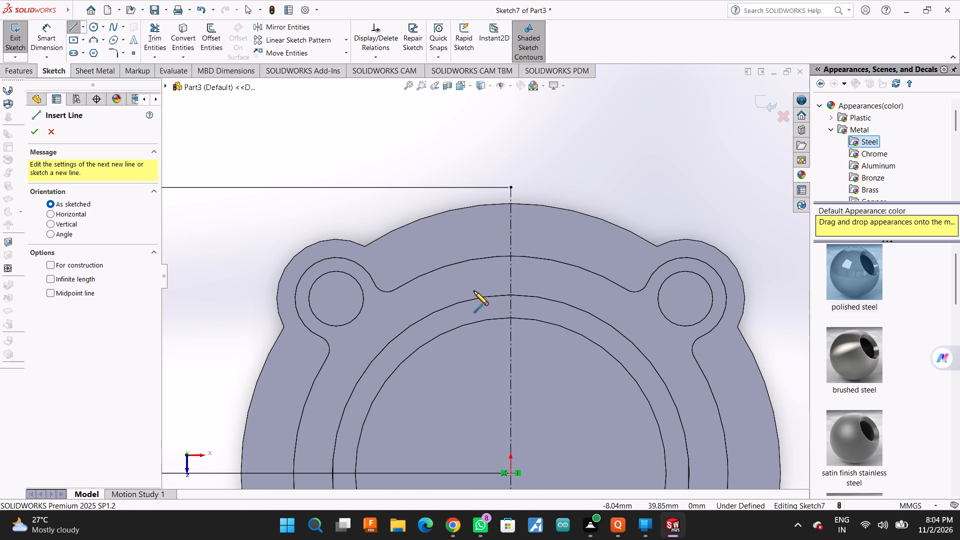
pyautogui.moveTo(474, 280); pyautogui.dragTo(474, 274)
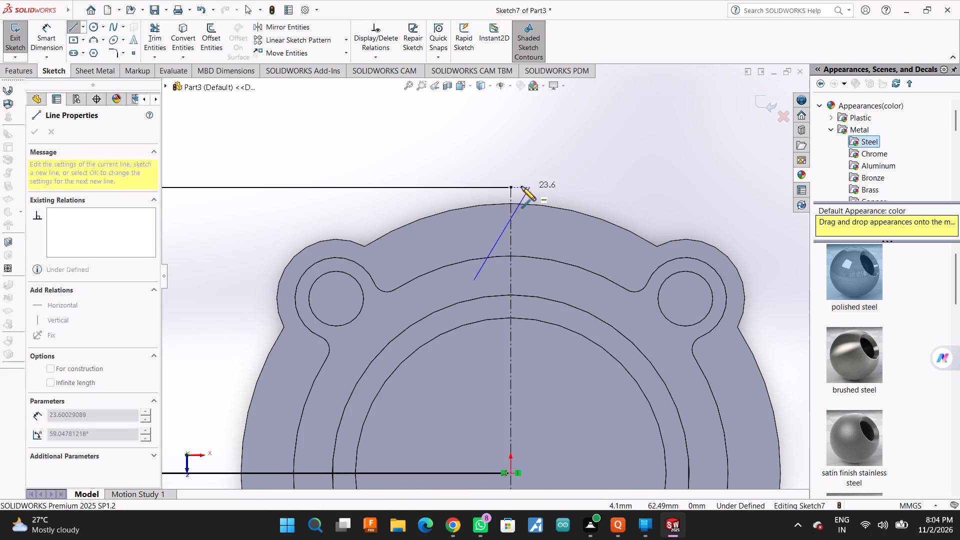
pyautogui.click(475, 188)
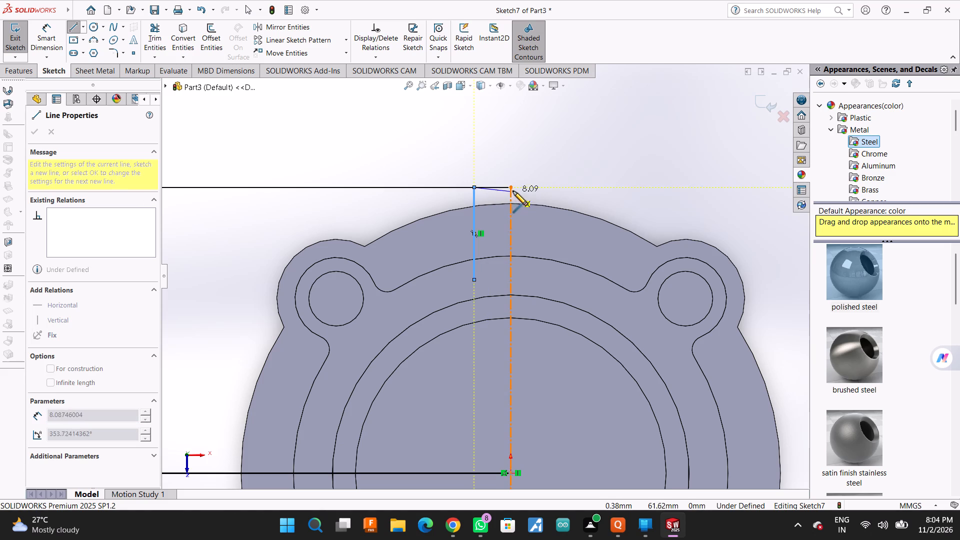
pyautogui.click(545, 187)
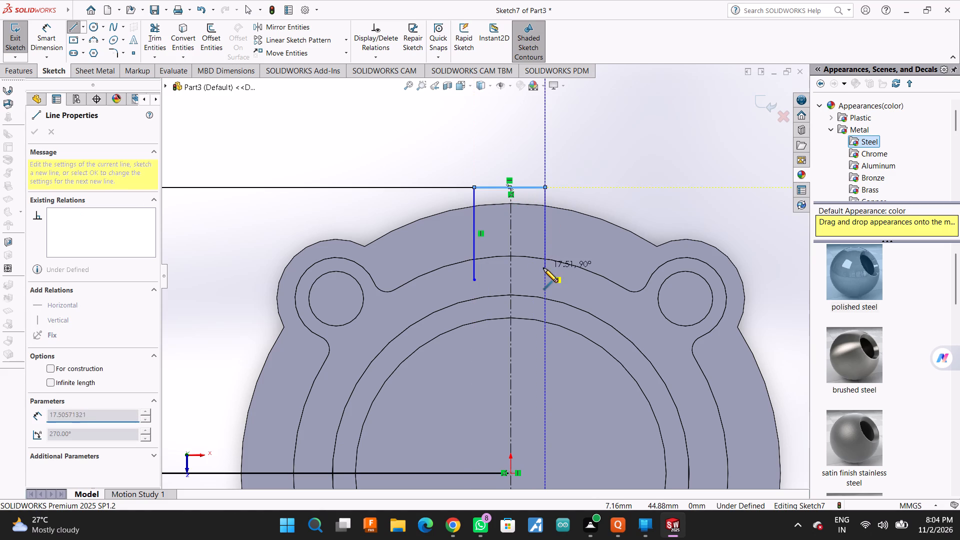
pyautogui.click(543, 277)
pyautogui.click(476, 278)
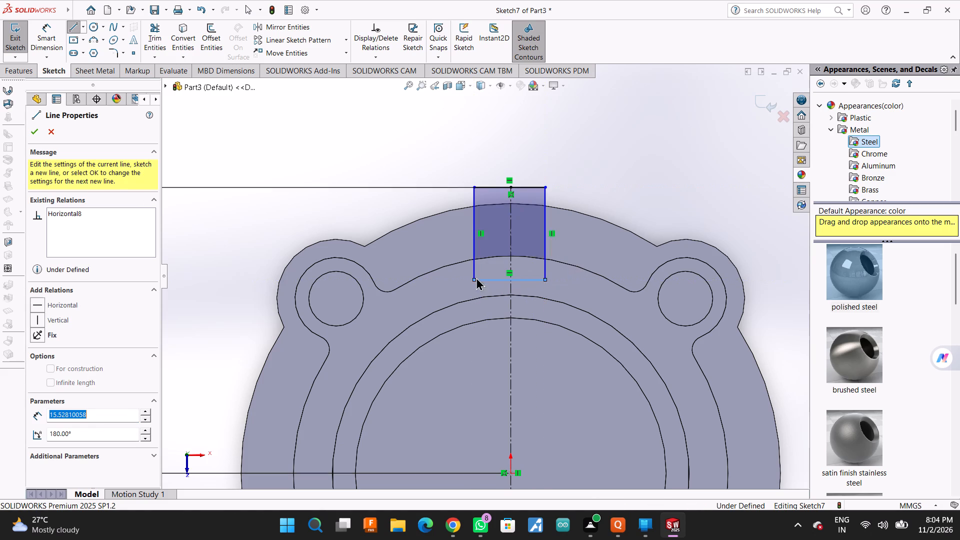
# Dimension both vertical sides of the upper rectangle 5 mm from the construction centreline.
pyautogui.click(57, 35)
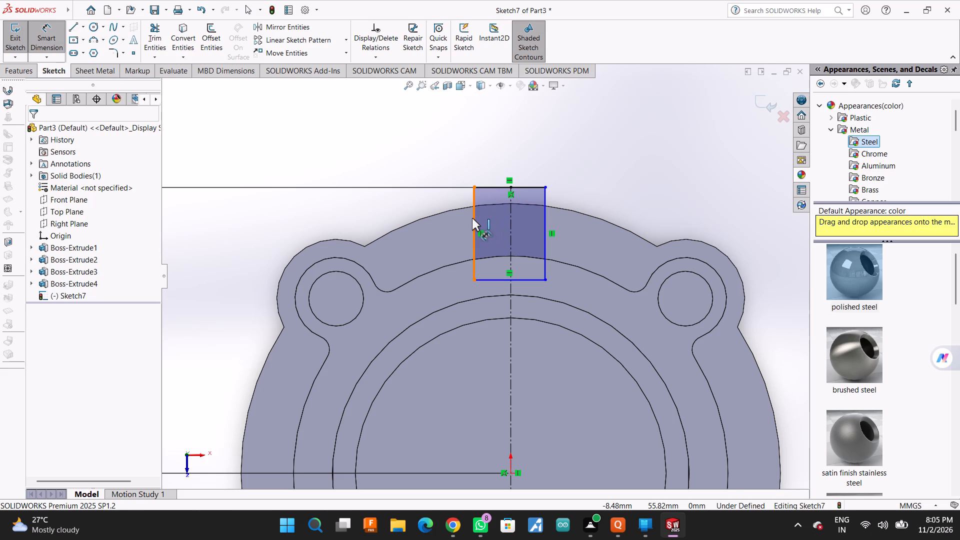
pyautogui.click(472, 218)
pyautogui.click(510, 215)
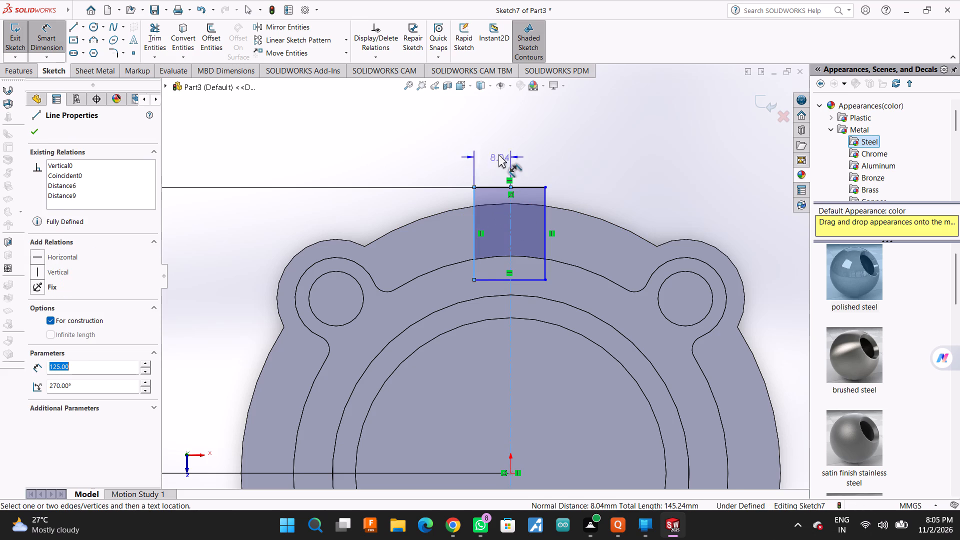
pyautogui.click(489, 146)
pyautogui.press('5')
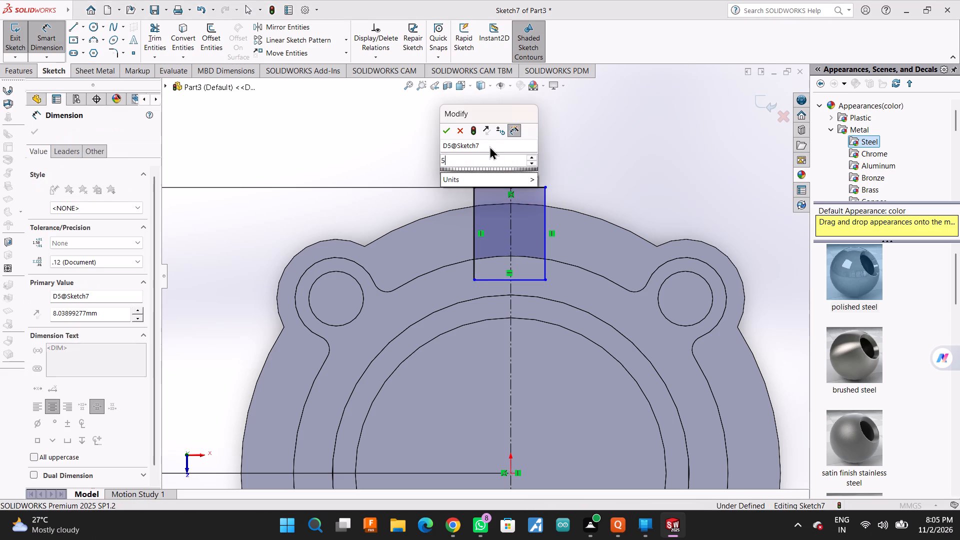
pyautogui.press('Return')
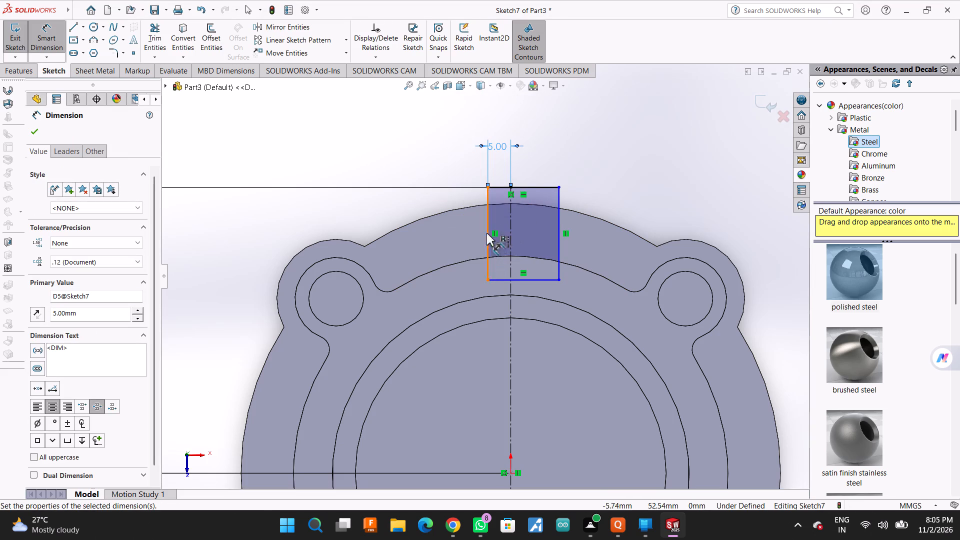
pyautogui.click(509, 237)
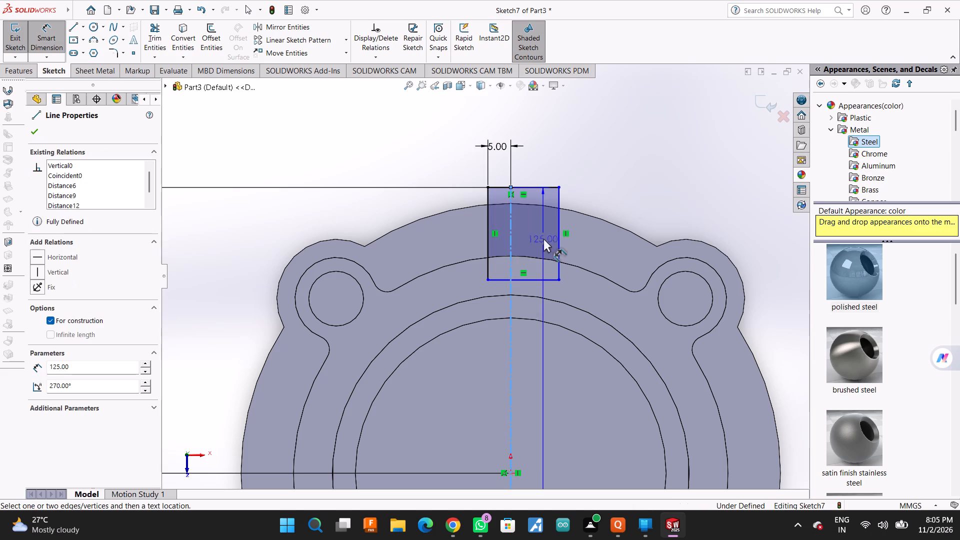
pyautogui.click(559, 238)
pyautogui.click(537, 144)
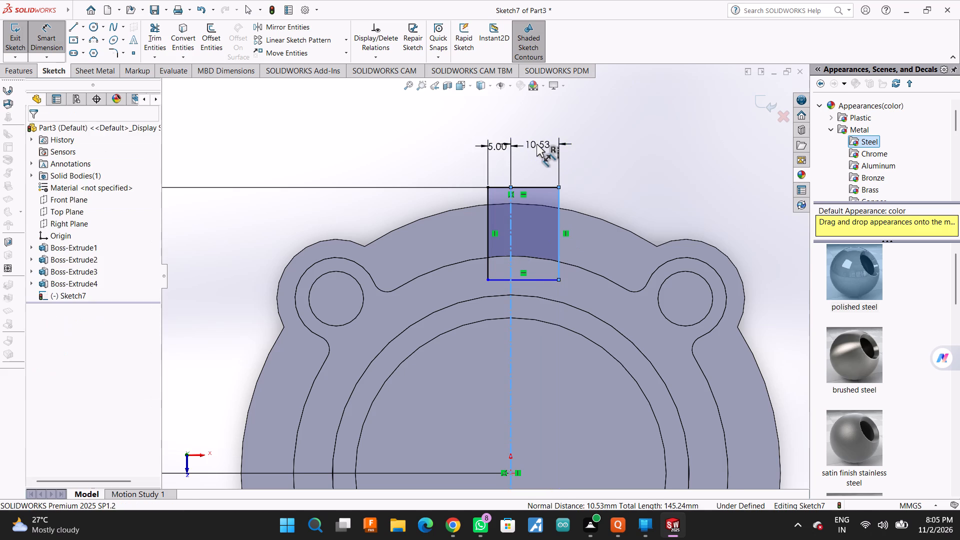
pyautogui.press('5')
pyautogui.press('Return')
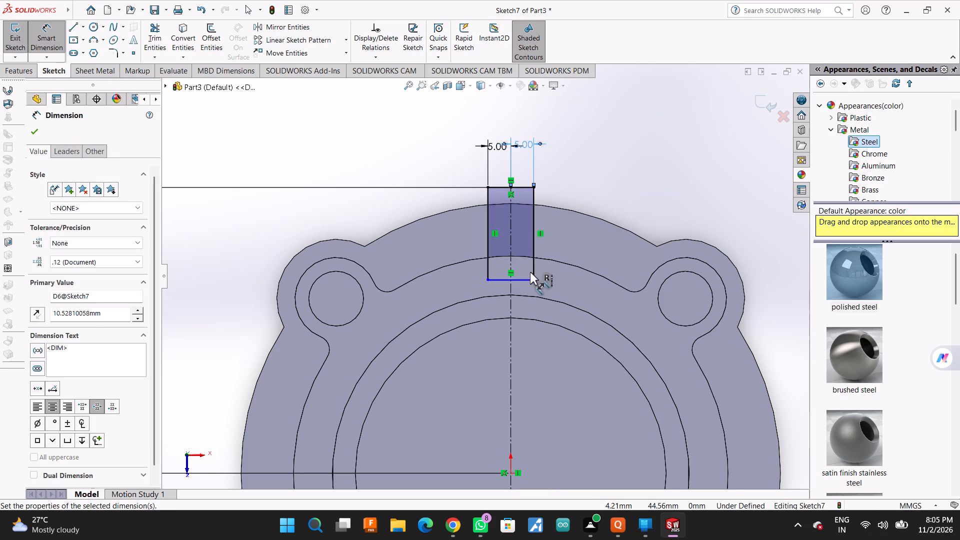
pyautogui.scroll(1, 519, 280)
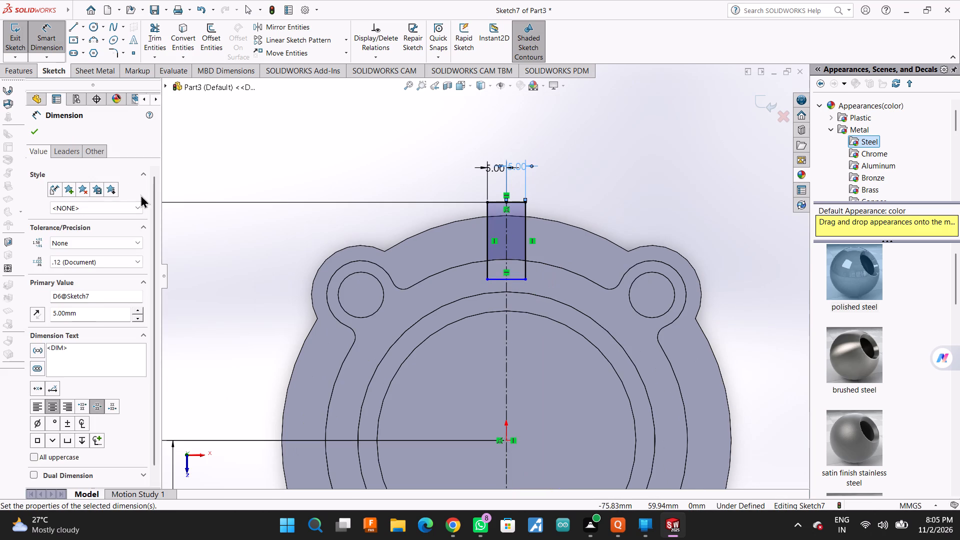
pyautogui.click(31, 126)
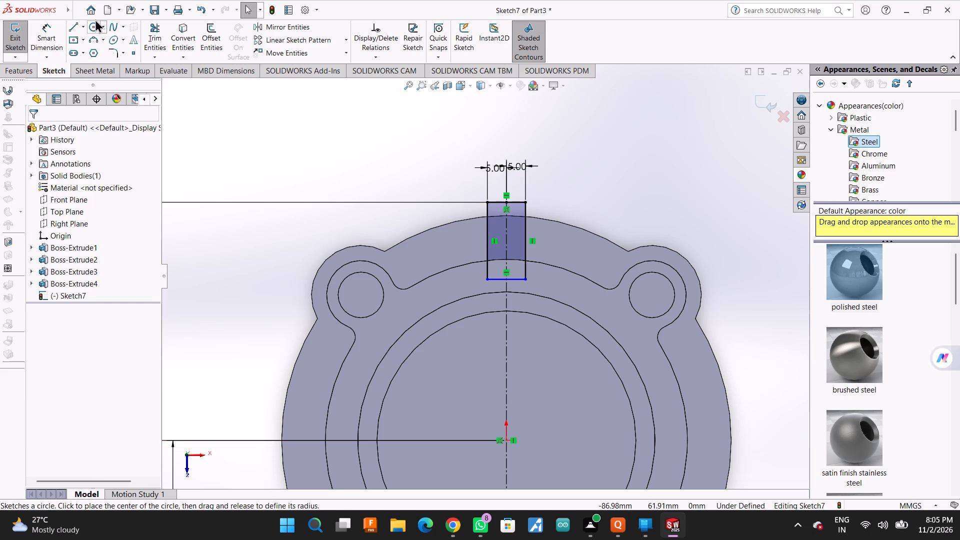
# Sketch a circle of radius 47.5 mm centred on the origin, matching the raised body's circular edge.
pyautogui.click(91, 25)
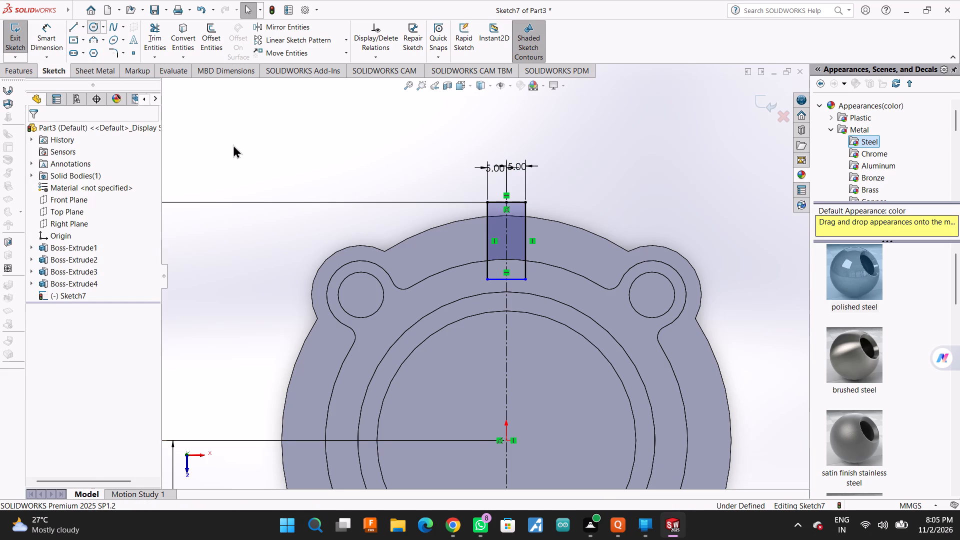
pyautogui.click(506, 439)
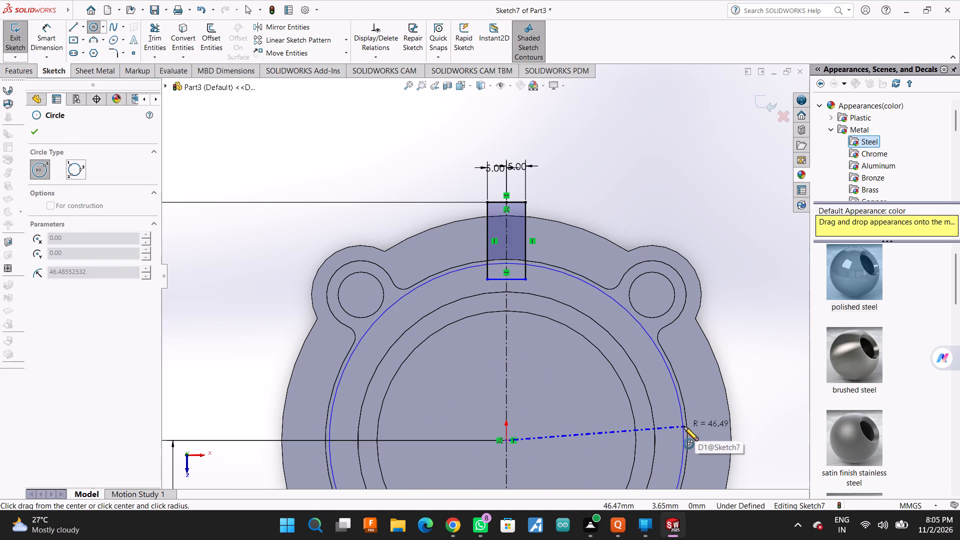
pyautogui.click(687, 425)
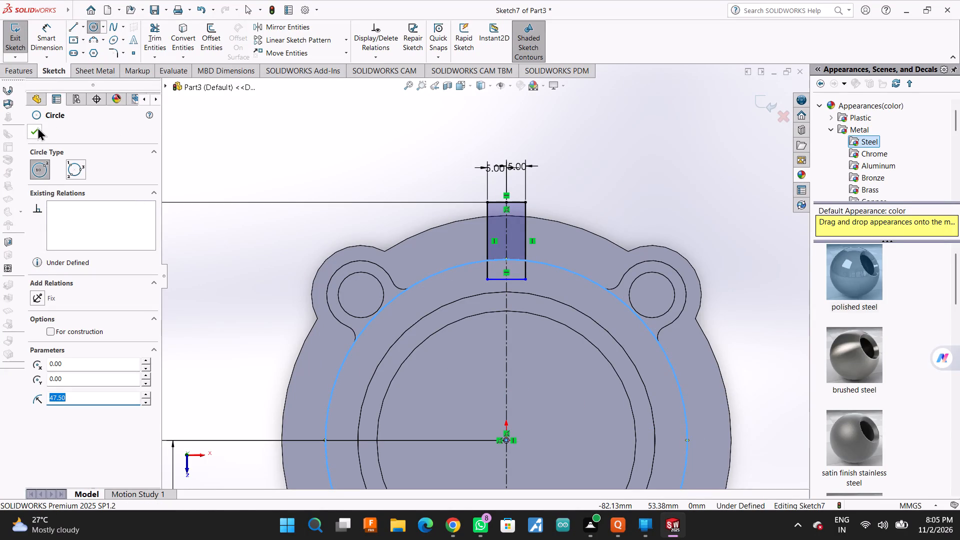
pyautogui.click(32, 128)
# Trim the upper rectangle's sides back to the circle and remove the circle's arcs between the two rectangles.
pyautogui.click(159, 34)
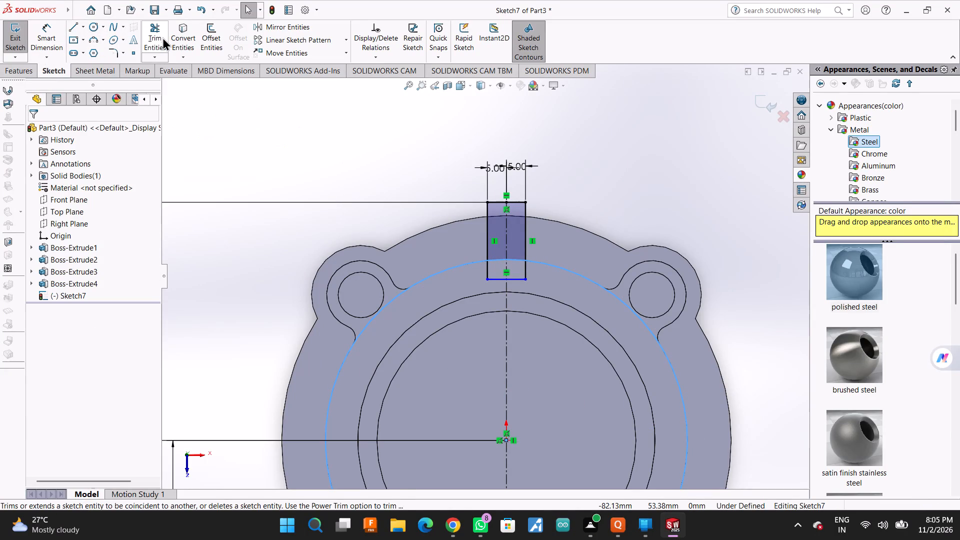
pyautogui.scroll(-2, 485, 285)
pyautogui.moveTo(473, 261); pyautogui.dragTo(560, 274)
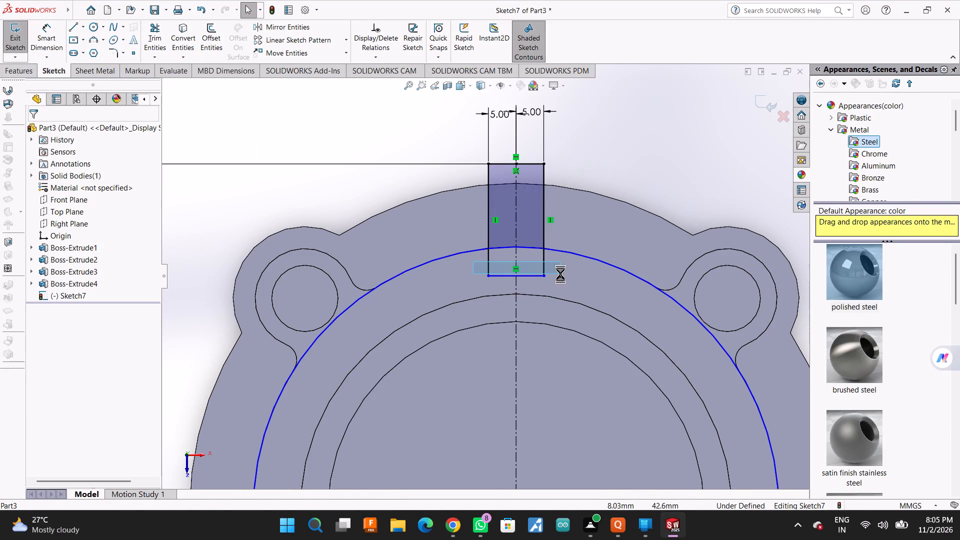
pyautogui.click(160, 37)
pyautogui.moveTo(467, 269); pyautogui.dragTo(568, 271)
pyautogui.moveTo(523, 260); pyautogui.dragTo(522, 294)
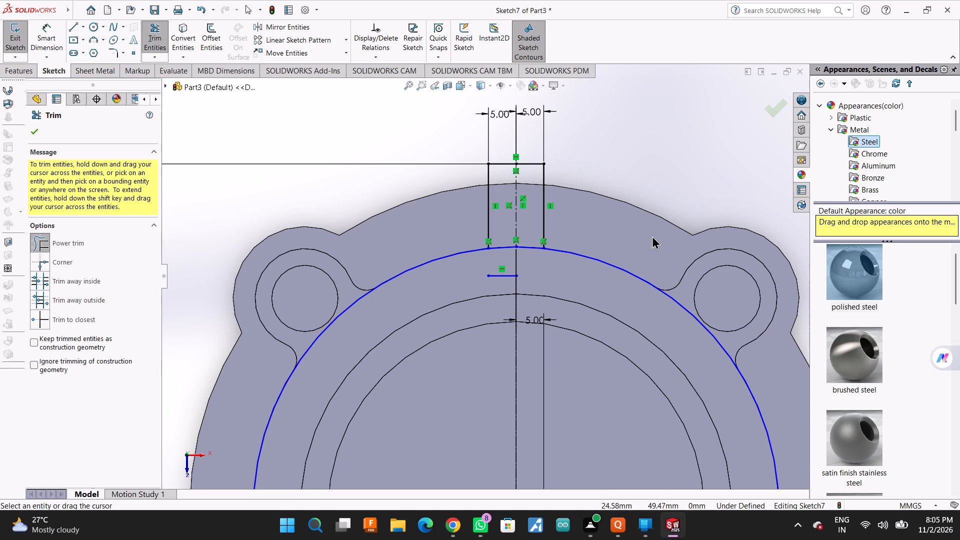
pyautogui.moveTo(652, 235); pyautogui.dragTo(628, 288)
pyautogui.moveTo(416, 239); pyautogui.dragTo(440, 306)
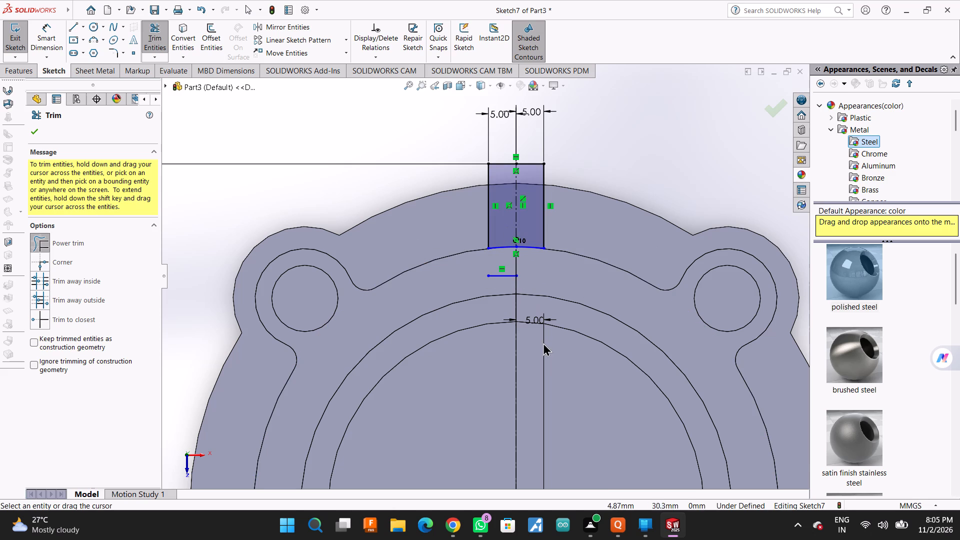
# Trim the lower rectangle's inner end back to the circle so the arc closes its profile.
pyautogui.scroll(5, 543, 342)
pyautogui.scroll(3, 529, 469)
pyautogui.scroll(-4, 508, 446)
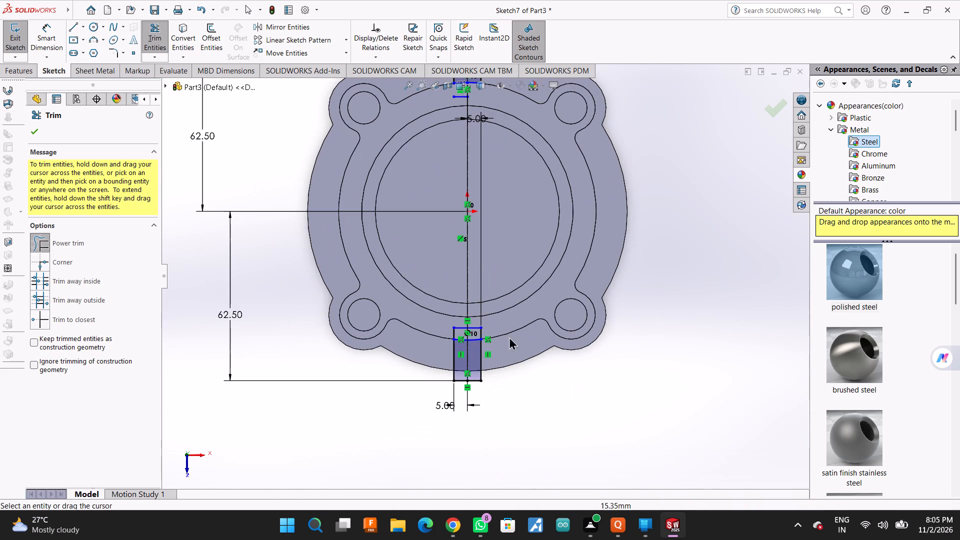
pyautogui.moveTo(424, 327); pyautogui.dragTo(467, 330)
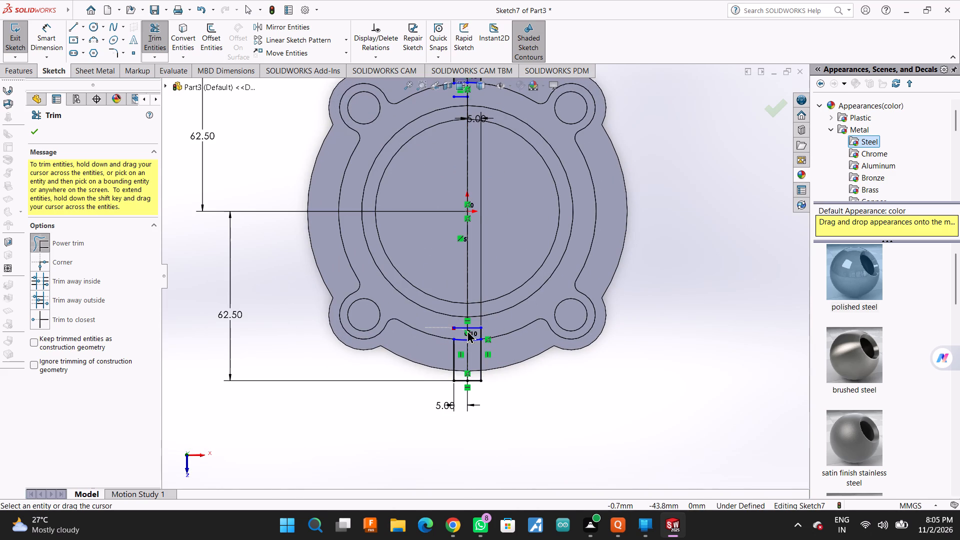
pyautogui.moveTo(467, 330); pyautogui.dragTo(441, 163)
pyautogui.scroll(-5, 449, 138)
pyautogui.scroll(7, 478, 150)
pyautogui.scroll(-2, 514, 328)
pyautogui.moveTo(459, 386); pyautogui.dragTo(481, 404)
pyautogui.scroll(-2, 472, 444)
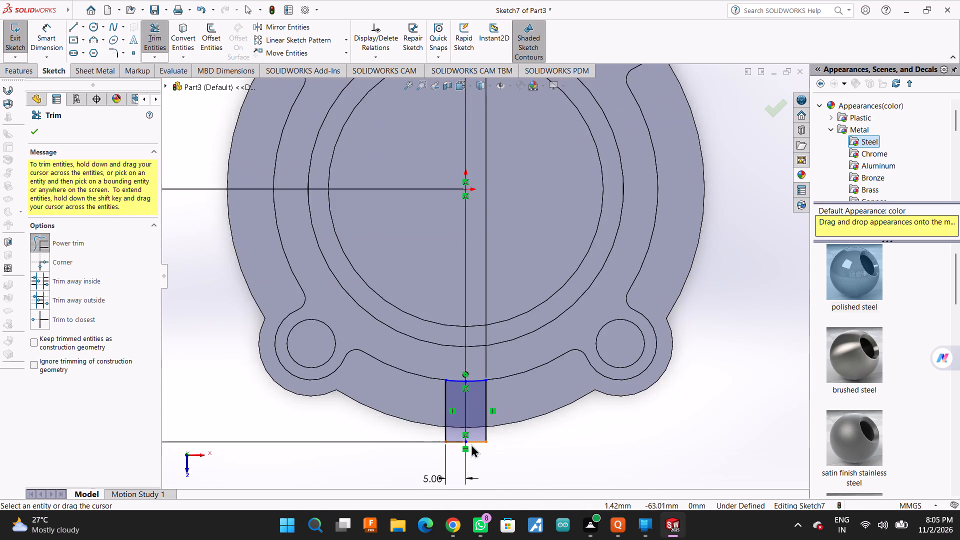
# Trim away the vertical centreline inside both profiles and the stray short line below the upper profile.
pyautogui.scroll(-3, 471, 444)
pyautogui.moveTo(451, 367); pyautogui.dragTo(485, 375)
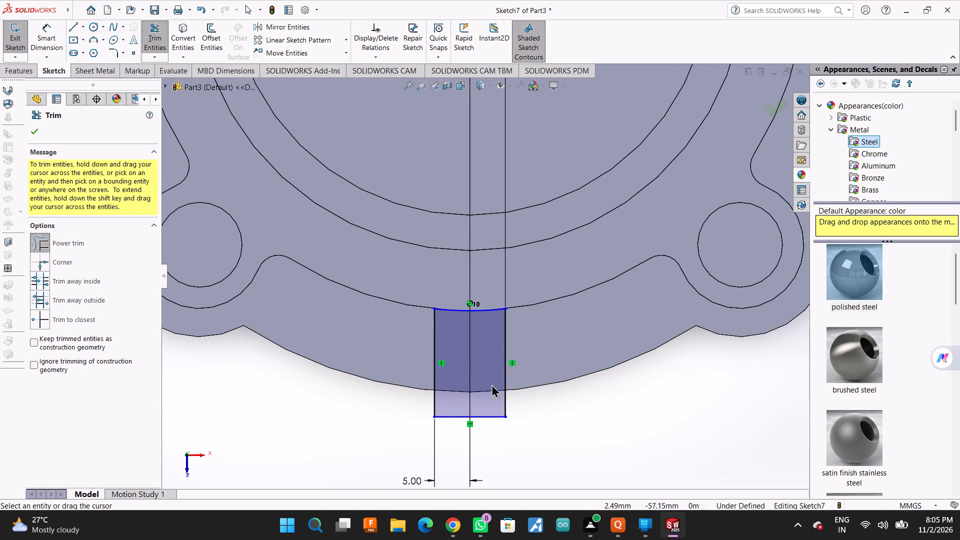
pyautogui.scroll(6, 595, 259)
pyautogui.scroll(3, 517, 136)
pyautogui.scroll(-7, 514, 129)
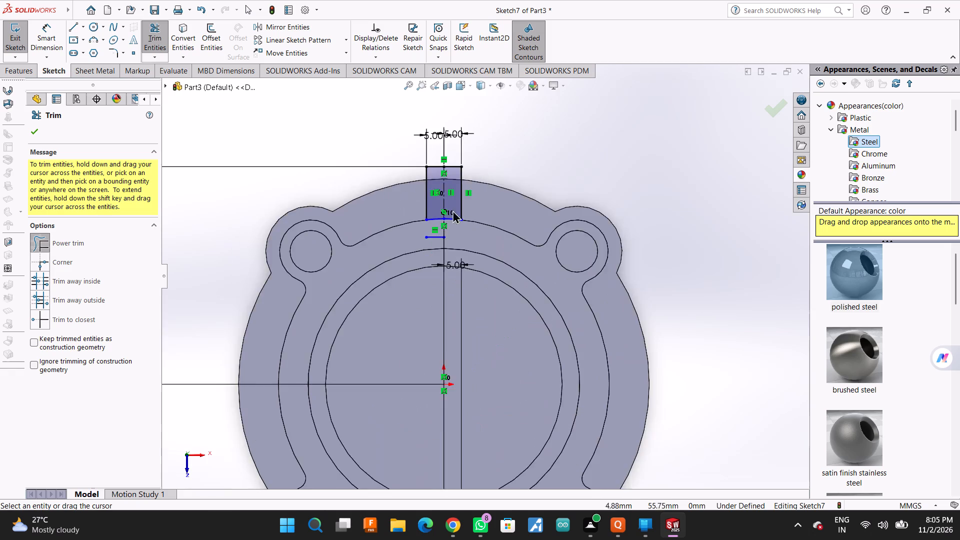
pyautogui.scroll(-4, 452, 210)
pyautogui.moveTo(416, 177); pyautogui.dragTo(447, 207)
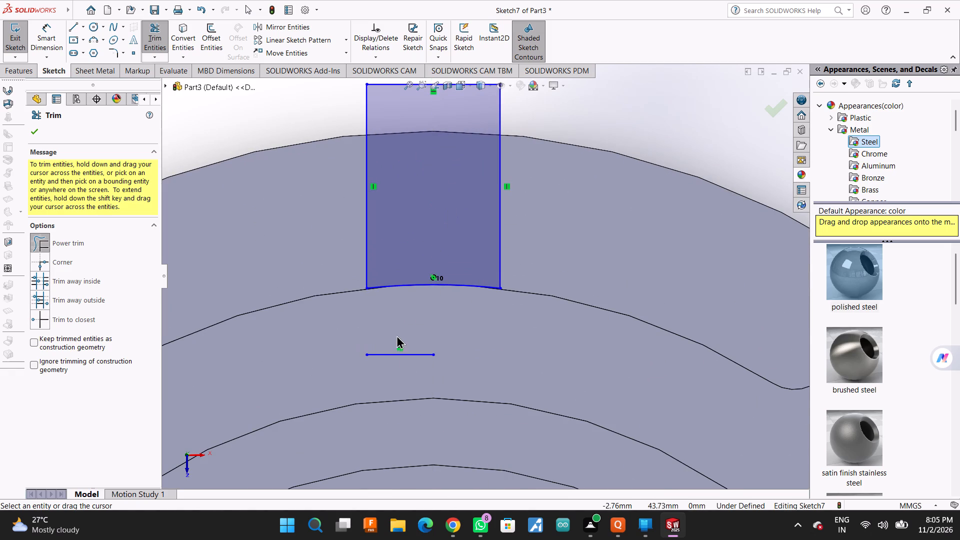
pyautogui.moveTo(396, 334); pyautogui.dragTo(407, 386)
pyautogui.scroll(4, 407, 386)
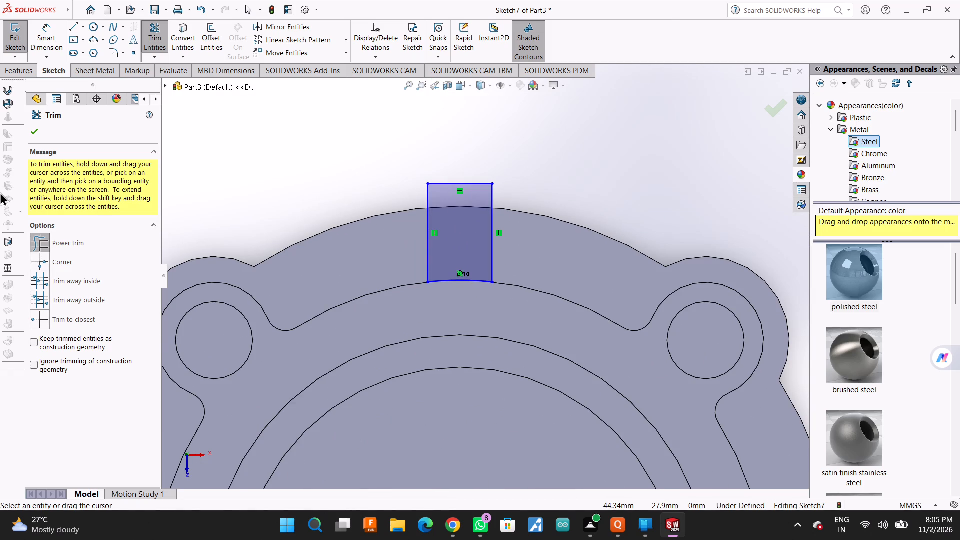
pyautogui.click(39, 137)
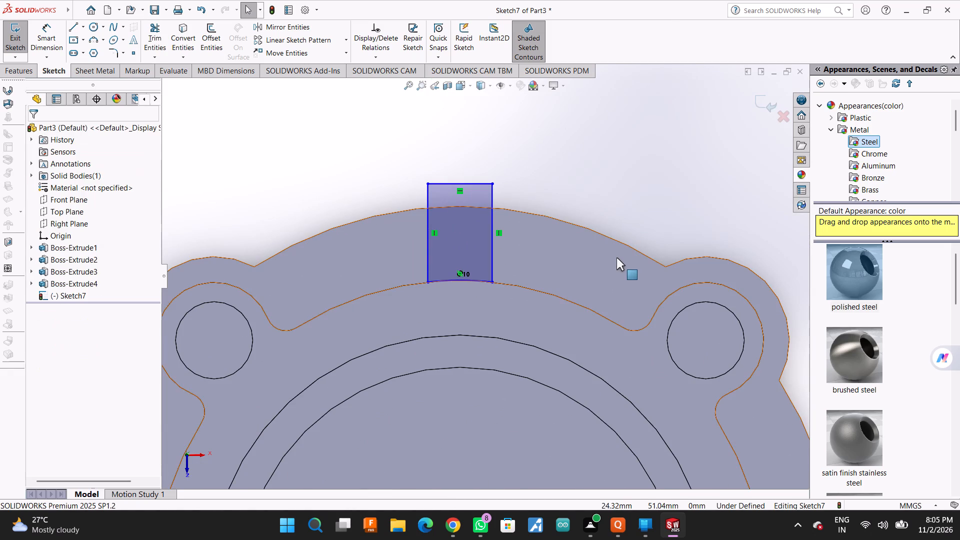
# Extrude both rectangular profiles as a merged boss, Blind, 22 mm from the sketch plane.
pyautogui.scroll(2, 618, 264)
pyautogui.scroll(1, 656, 320)
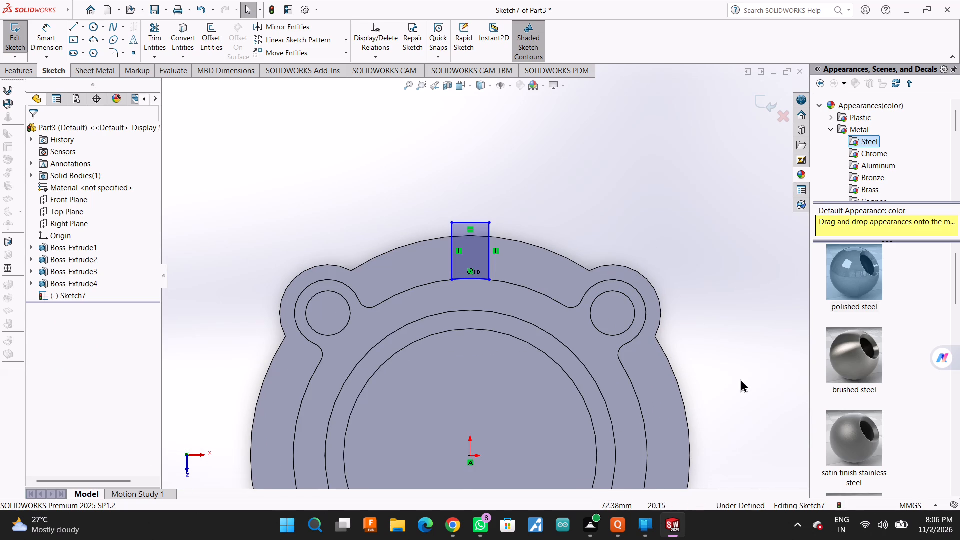
pyautogui.scroll(2, 749, 349)
pyautogui.moveTo(675, 333); pyautogui.dragTo(676, 323, button='middle')
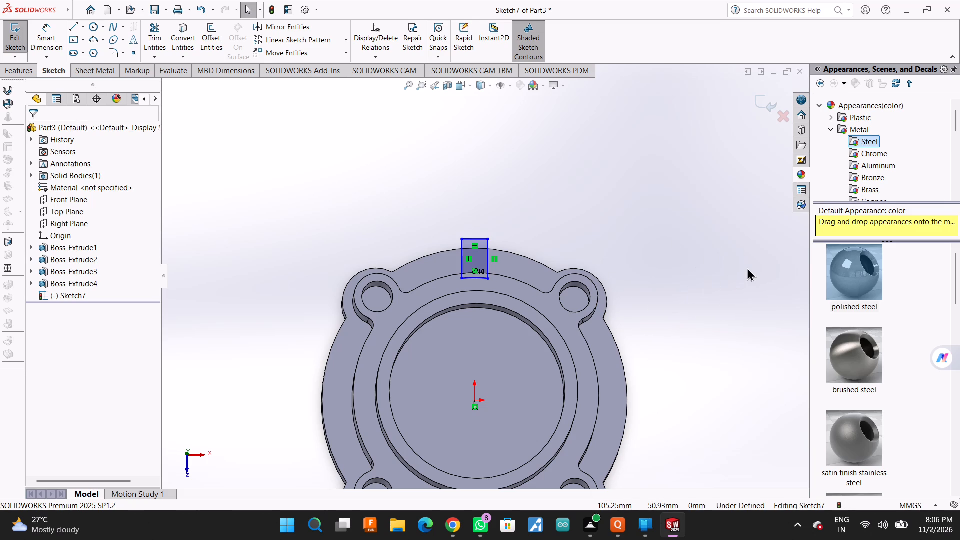
pyautogui.scroll(1, 747, 264)
pyautogui.moveTo(630, 368); pyautogui.dragTo(632, 298, button='middle')
pyautogui.moveTo(629, 310); pyautogui.dragTo(629, 315, button='middle')
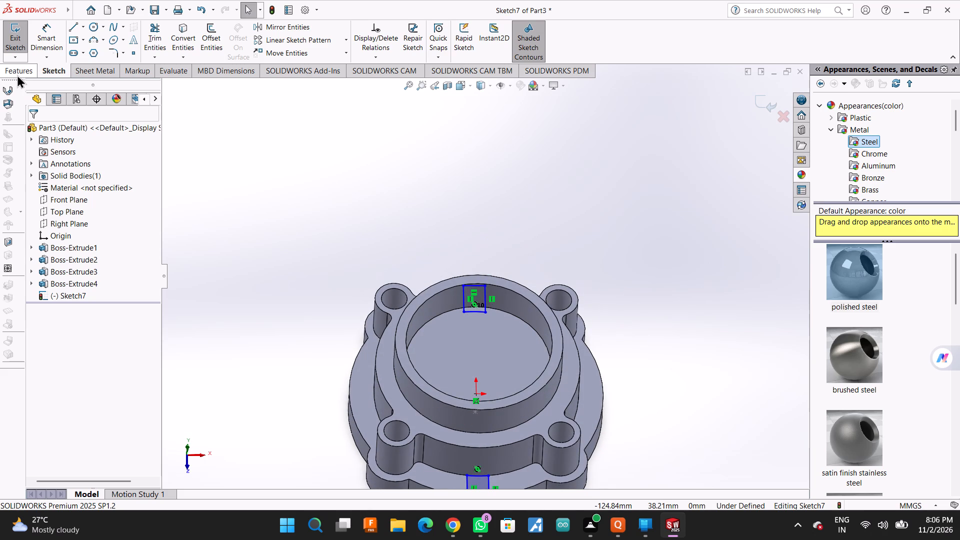
pyautogui.click(17, 74)
pyautogui.click(14, 33)
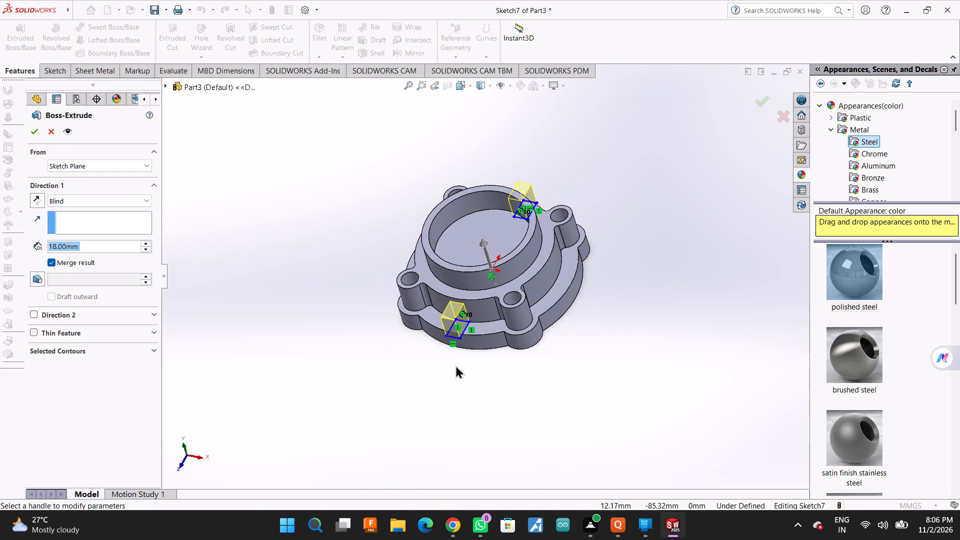
pyautogui.moveTo(564, 340); pyautogui.dragTo(607, 275, button='middle')
pyautogui.doubleClick(105, 243)
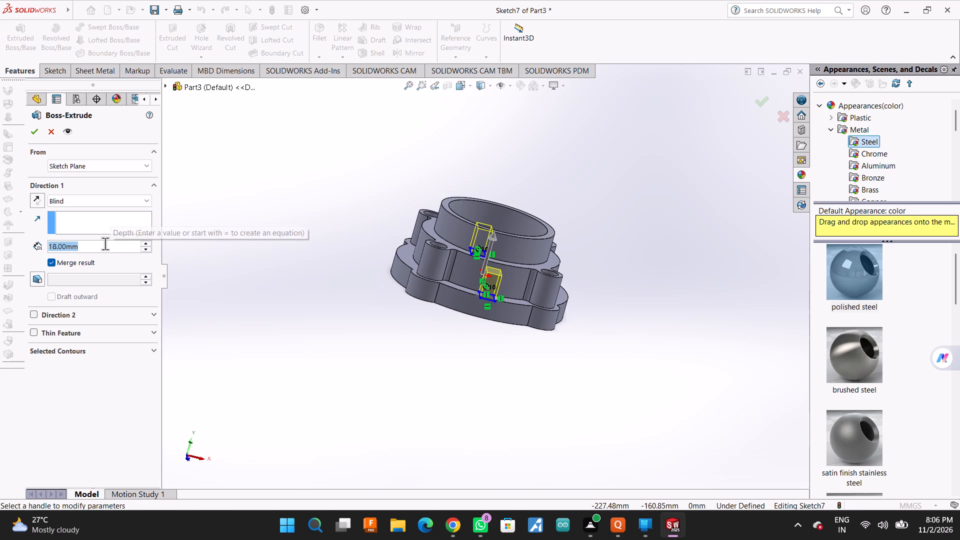
pyautogui.write('22')
pyautogui.press('Return')
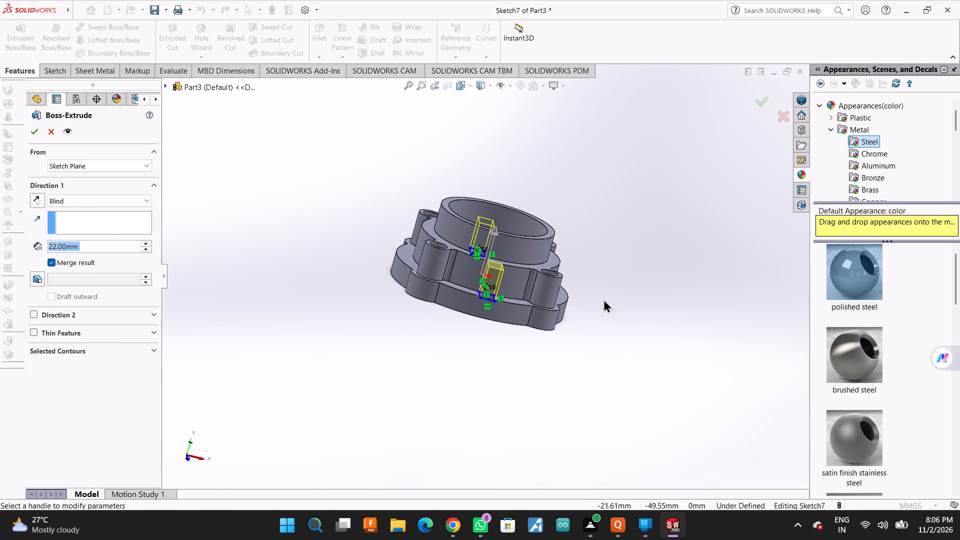
pyautogui.moveTo(633, 303); pyautogui.dragTo(616, 312, button='middle')
pyautogui.click(33, 136)
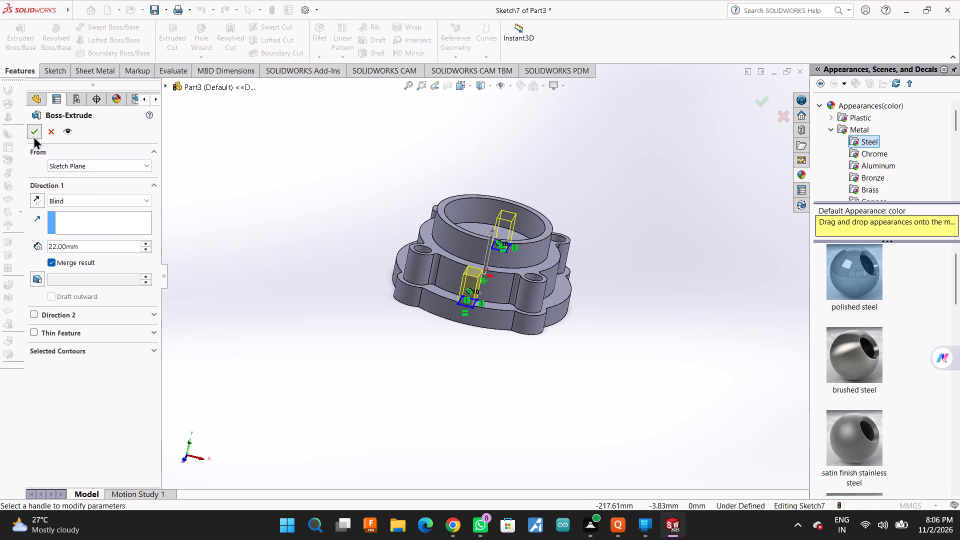
# On the front tab's flat side face, sketch a circle of radius 11 mm centred on the midpoint of its outer vertical edge.
pyautogui.moveTo(719, 328); pyautogui.dragTo(679, 352, button='middle')
pyautogui.scroll(-1, 700, 338)
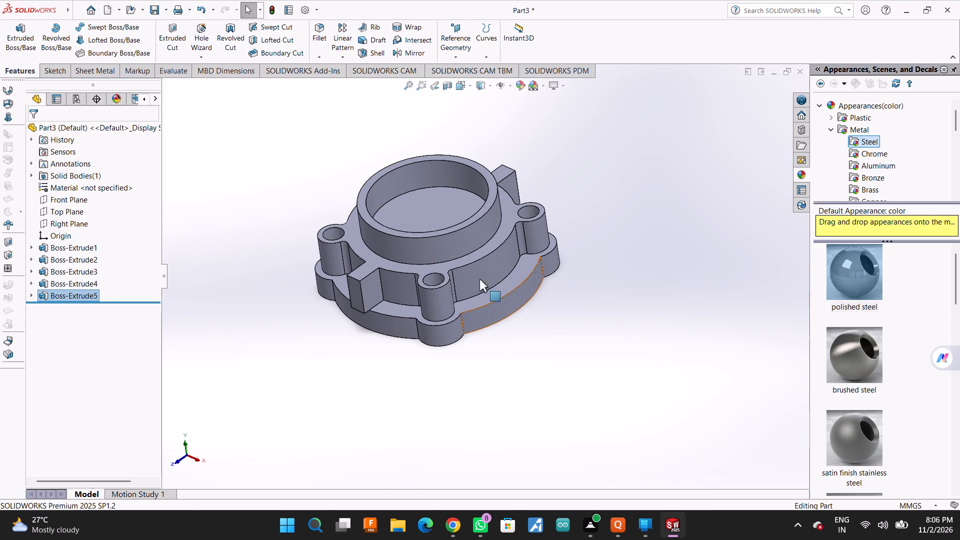
pyautogui.click(376, 290)
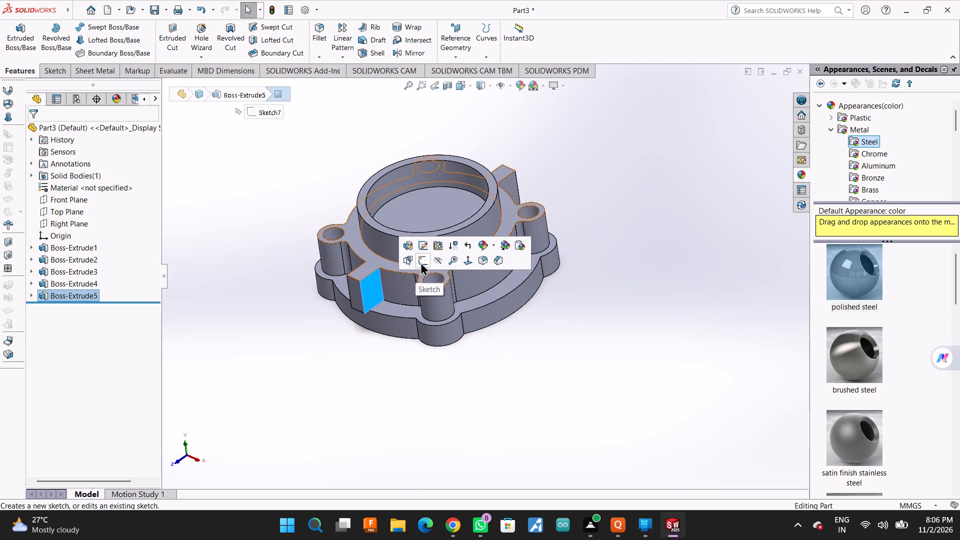
pyautogui.click(420, 262)
pyautogui.click(90, 28)
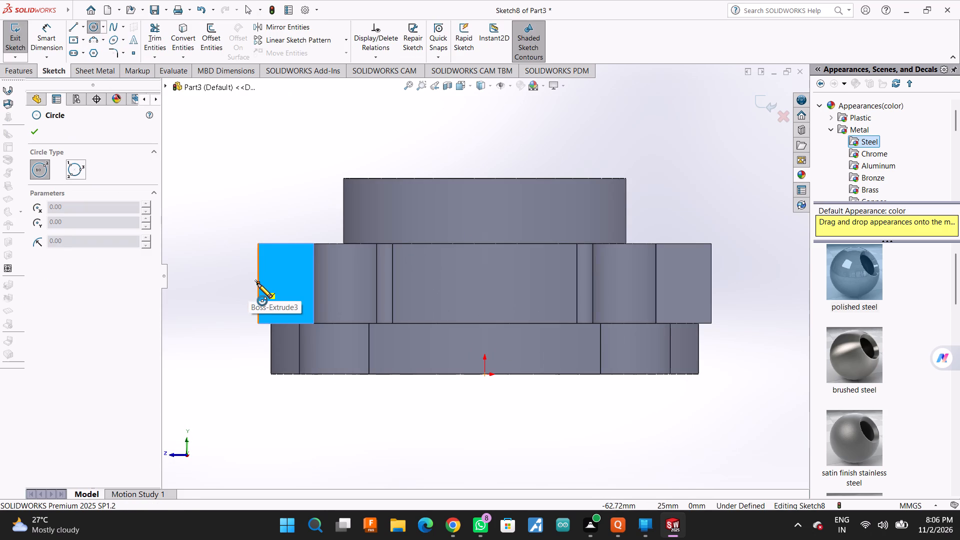
pyautogui.click(257, 283)
pyautogui.click(266, 243)
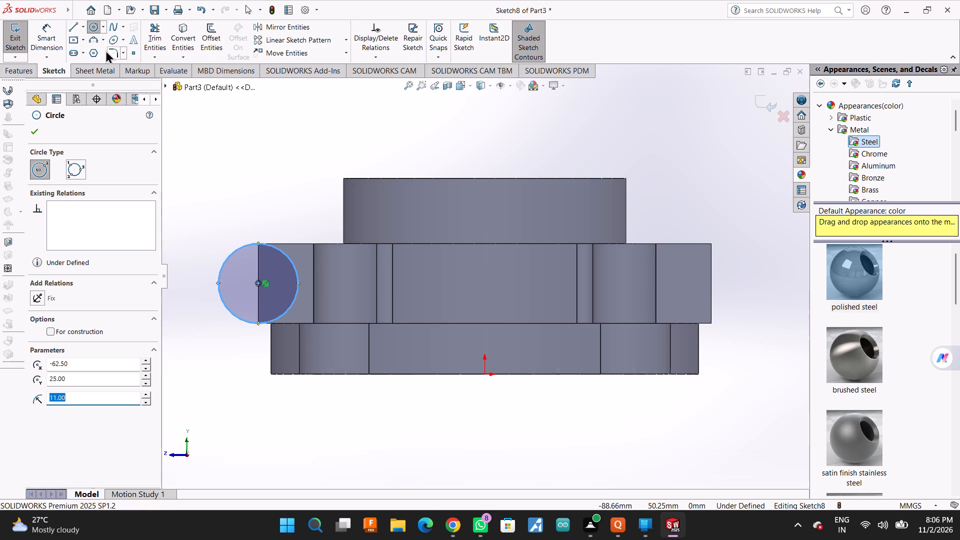
# Draw three connected lines along the front tab face's top, inner vertical and bottom edges, joining the circle's top and bottom points.
pyautogui.click(72, 29)
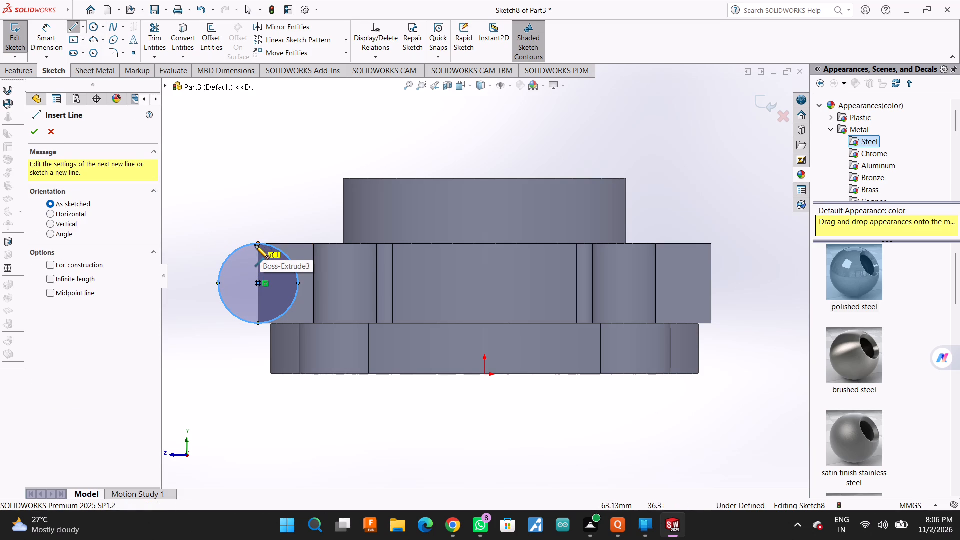
pyautogui.click(258, 241)
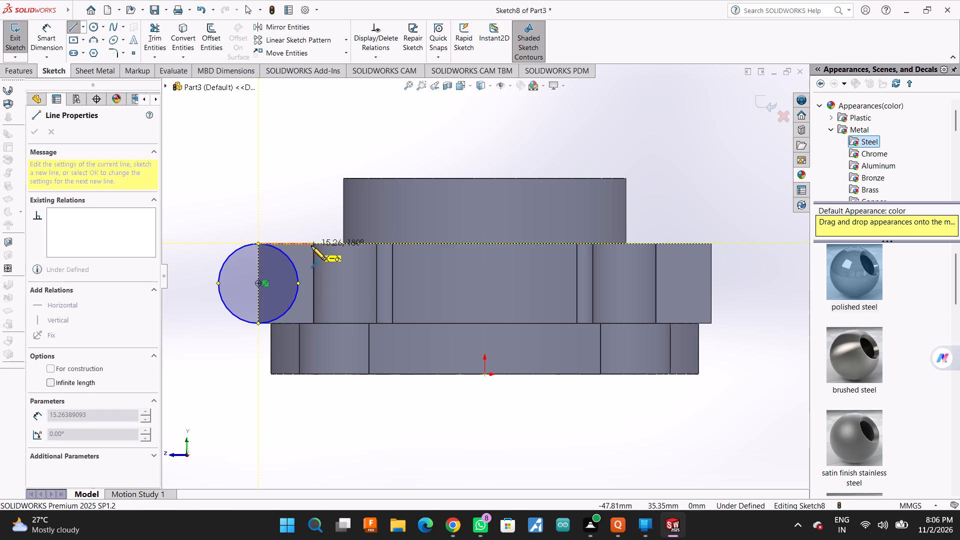
pyautogui.click(312, 245)
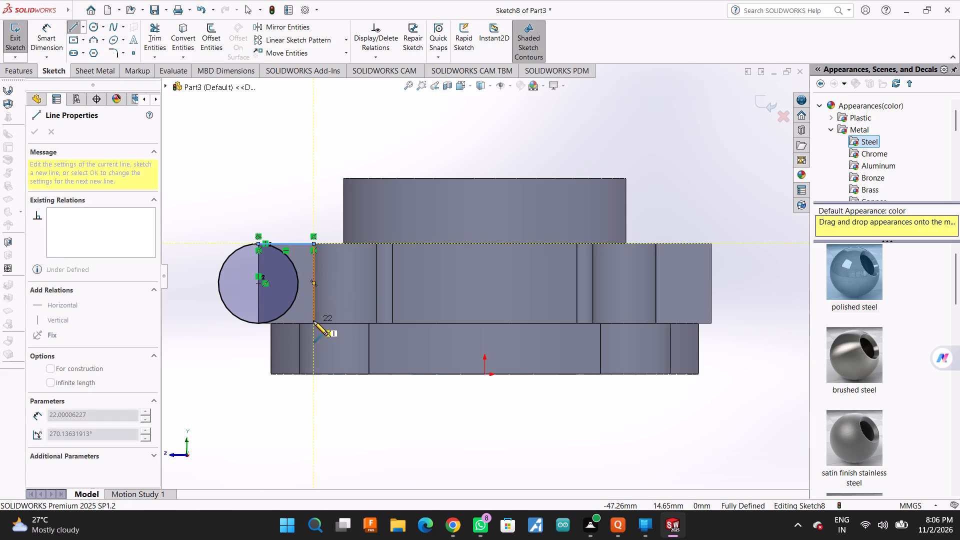
pyautogui.click(313, 321)
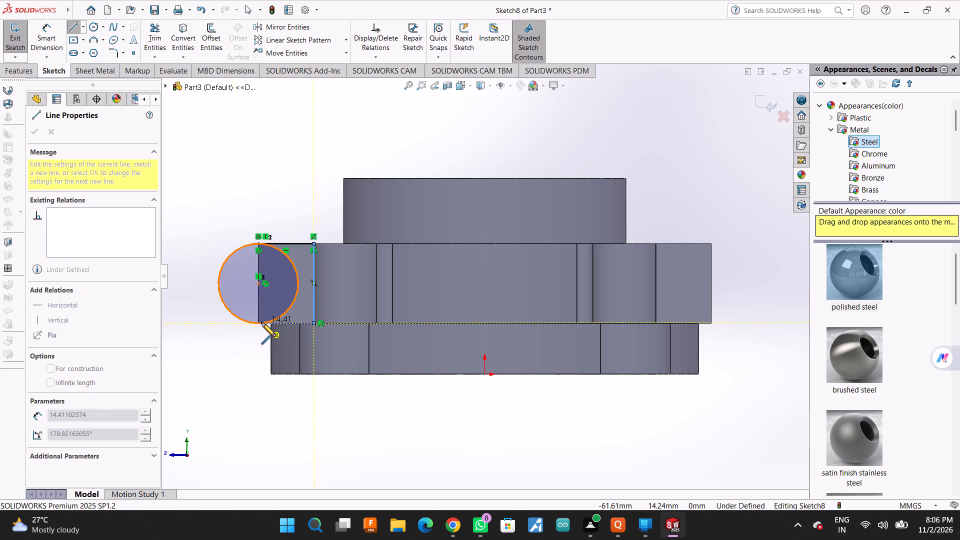
pyautogui.click(258, 323)
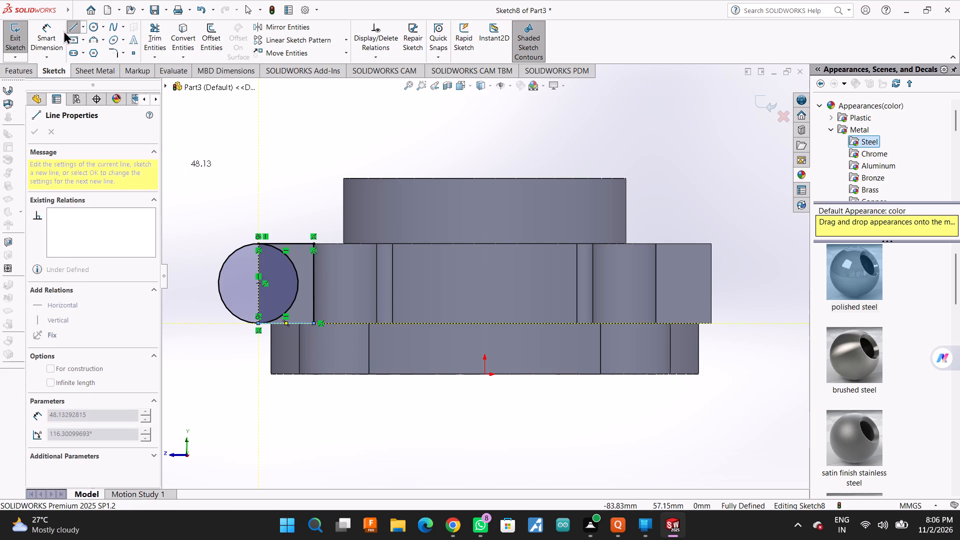
# Trim away the circle's inner half so the outer arc and the three lines form a closed round-ended profile.
pyautogui.click(152, 30)
pyautogui.moveTo(280, 279); pyautogui.dragTo(300, 283)
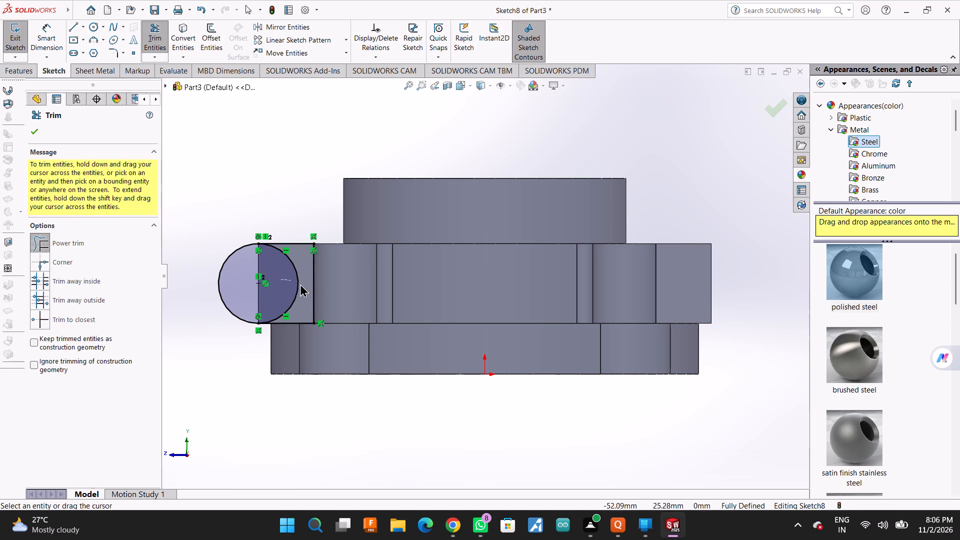
pyautogui.moveTo(300, 283); pyautogui.dragTo(302, 284)
pyautogui.moveTo(309, 232); pyautogui.dragTo(363, 282, button='middle')
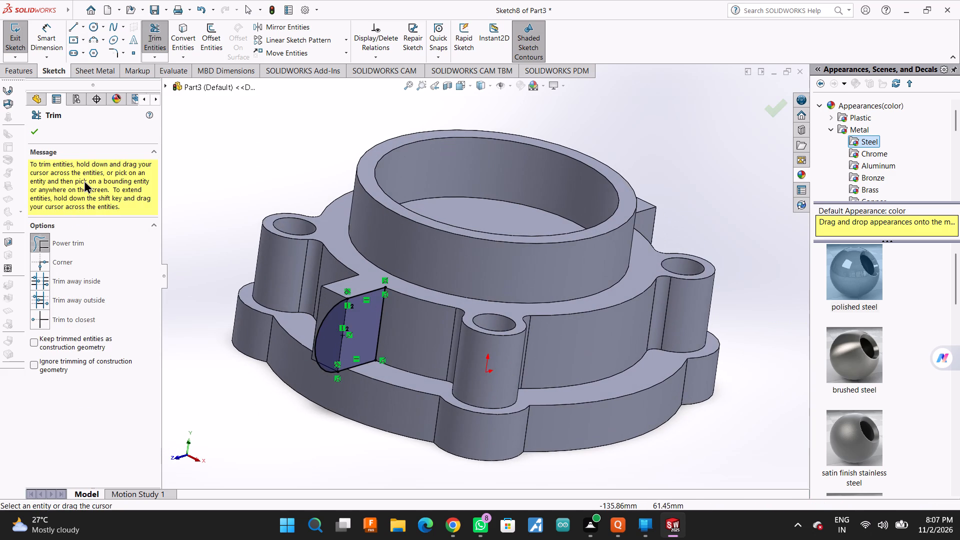
pyautogui.click(32, 136)
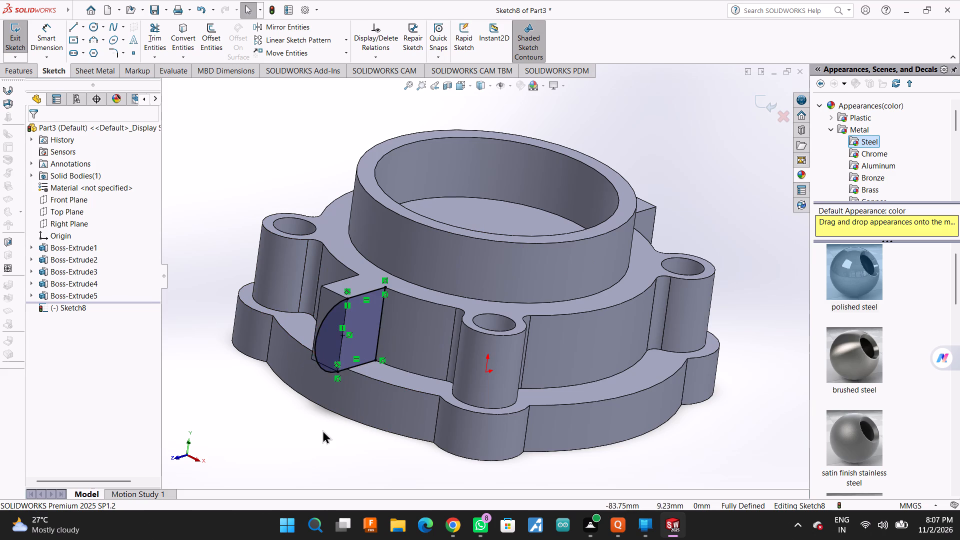
# Sketch a 6 mm diameter hole circle centred on the tab's arc centre.
pyautogui.scroll(1, 303, 322)
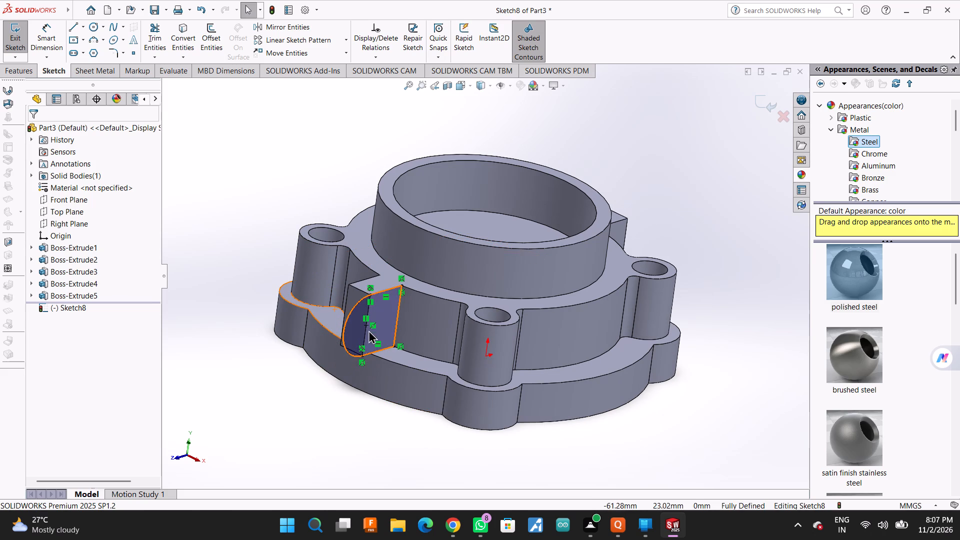
pyautogui.moveTo(681, 207); pyautogui.dragTo(647, 216, button='middle')
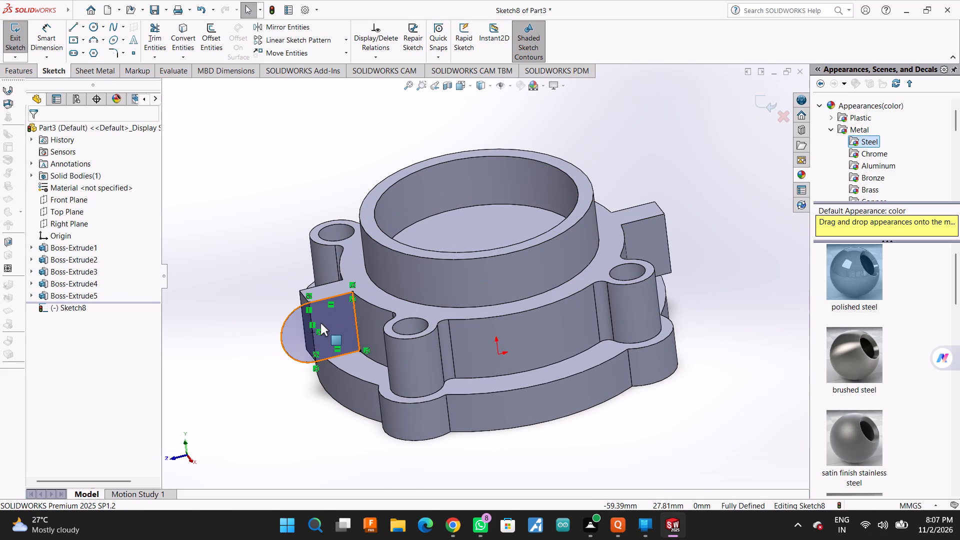
pyautogui.click(74, 311)
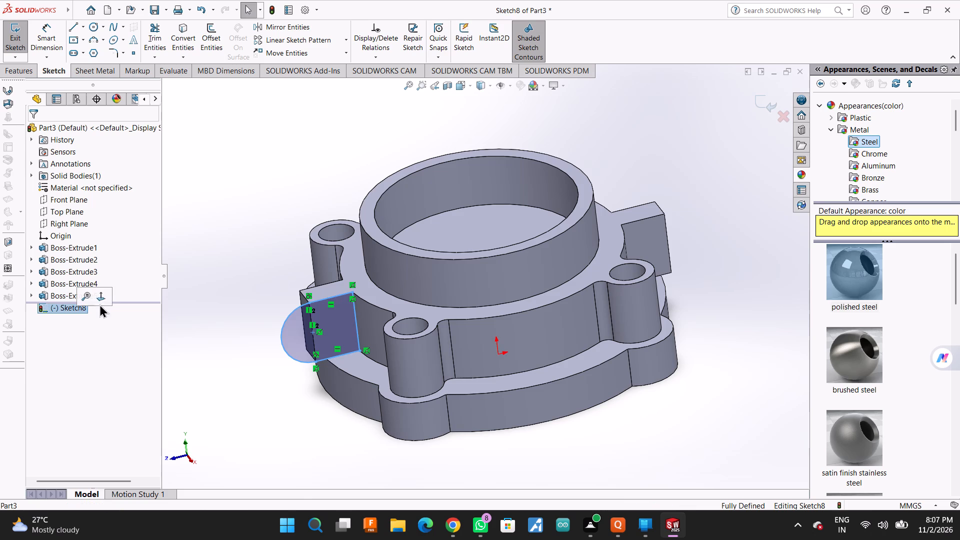
pyautogui.click(102, 298)
pyautogui.click(92, 29)
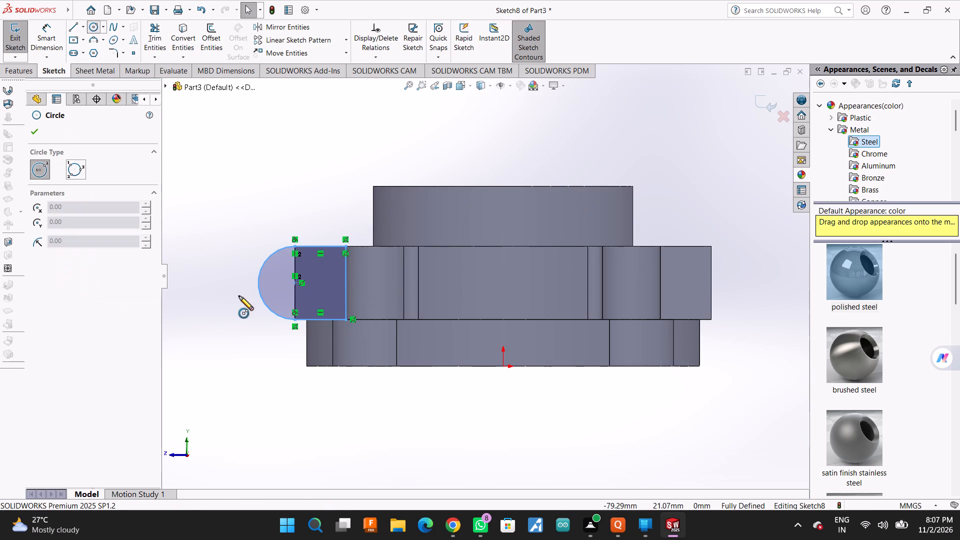
pyautogui.click(293, 284)
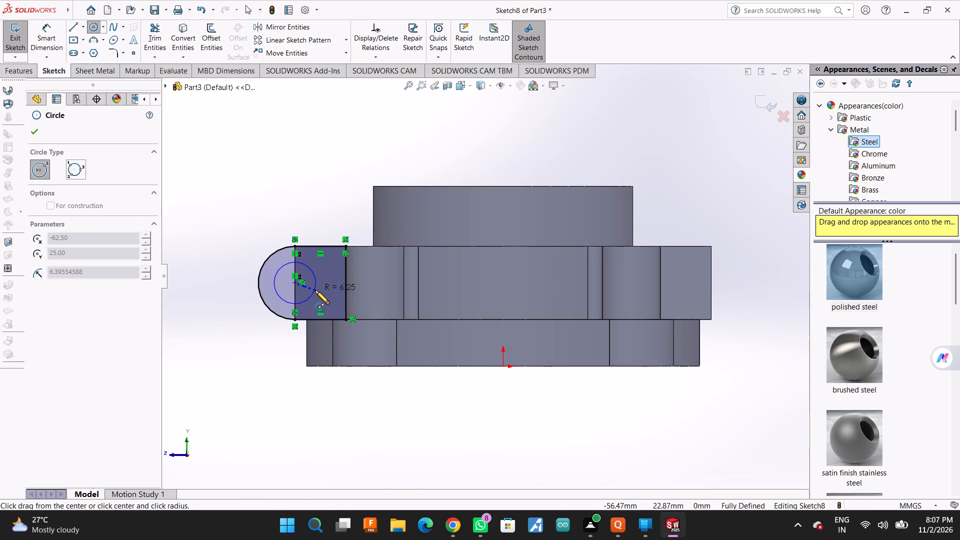
pyautogui.click(315, 290)
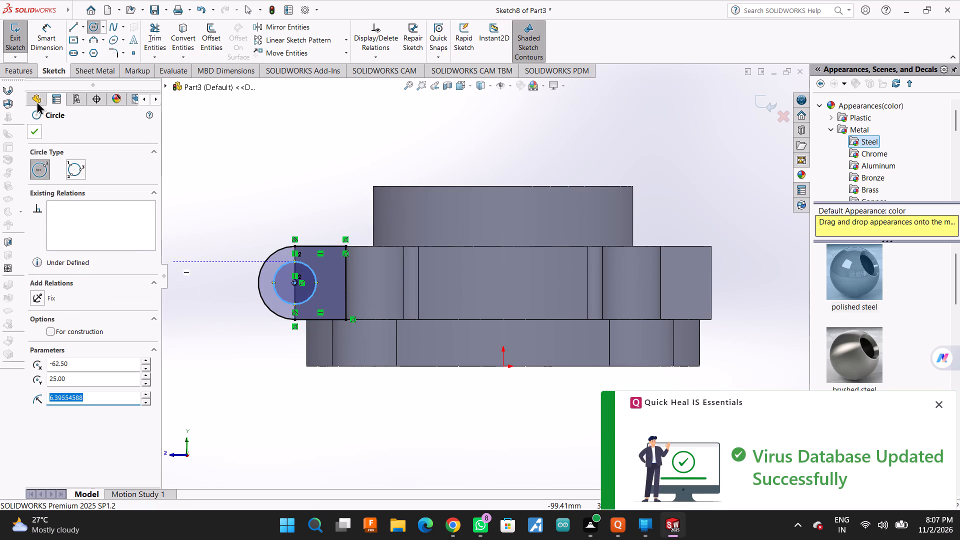
pyautogui.click(38, 133)
pyautogui.click(38, 37)
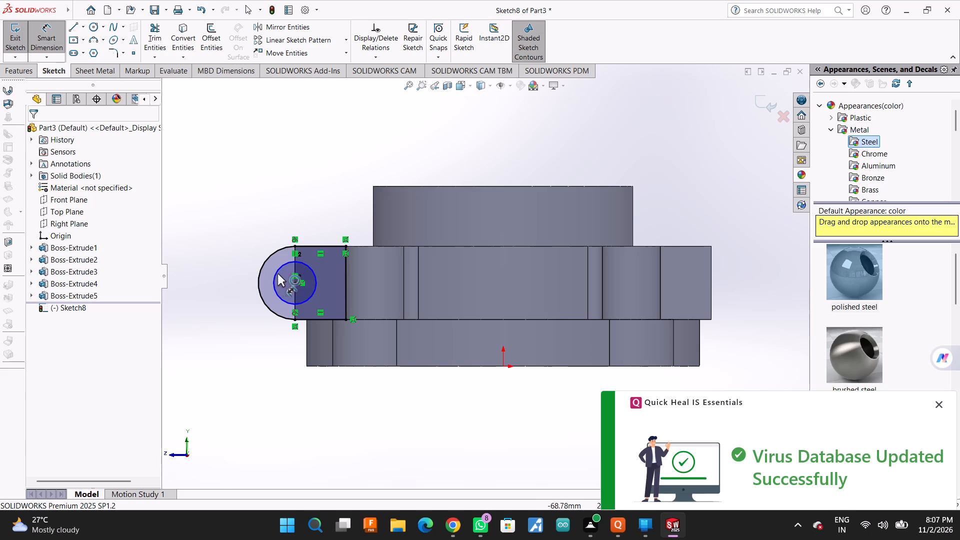
pyautogui.click(276, 272)
pyautogui.click(257, 179)
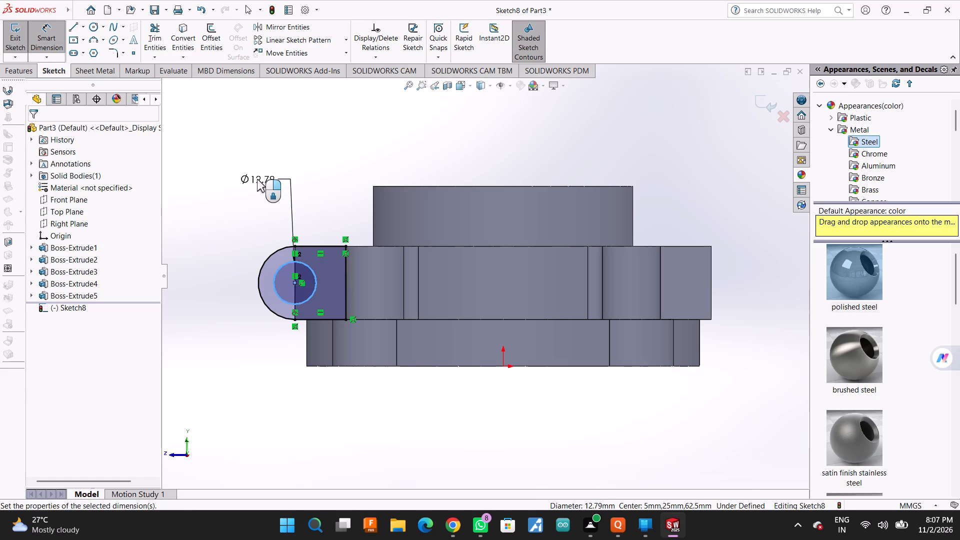
pyautogui.press('6')
pyautogui.press('Return')
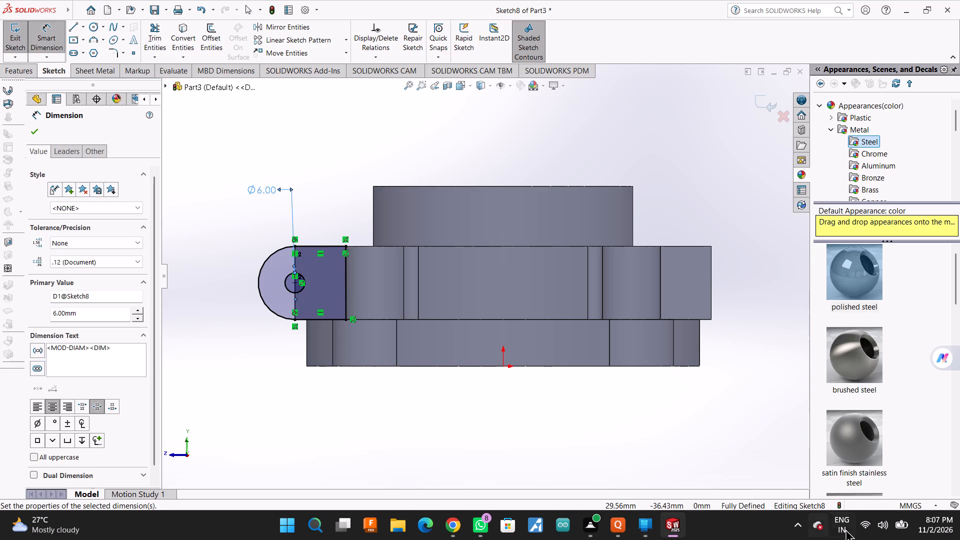
pyautogui.moveTo(341, 151); pyautogui.dragTo(371, 179, button='middle')
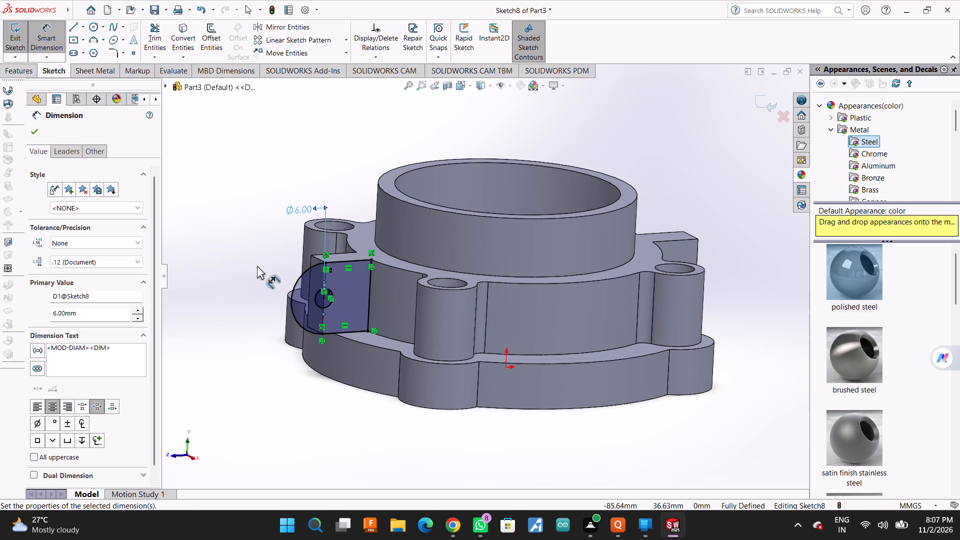
pyautogui.click(27, 131)
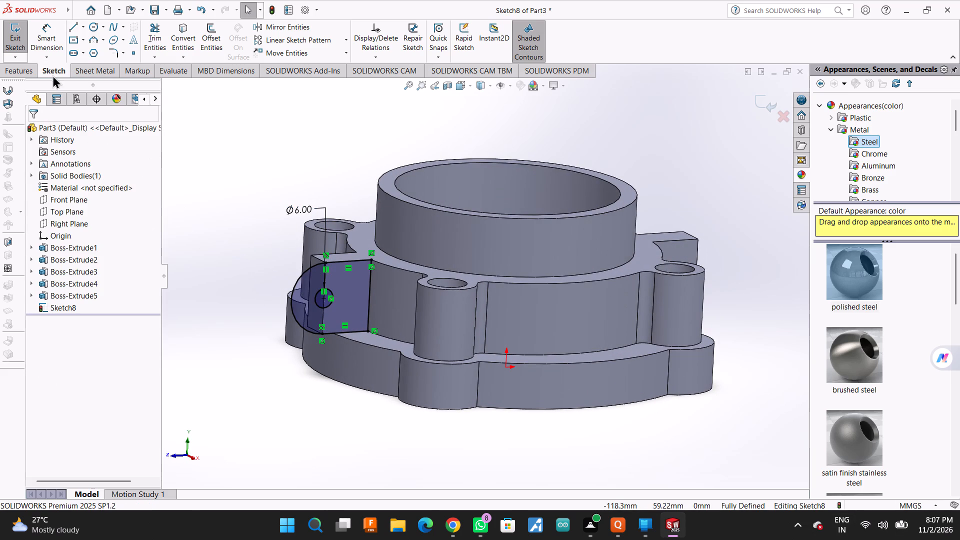
# Extrude the round-ended tab profile as a merged boss, Blind, 10 mm in the reversed direction.
pyautogui.click(23, 69)
pyautogui.click(48, 28)
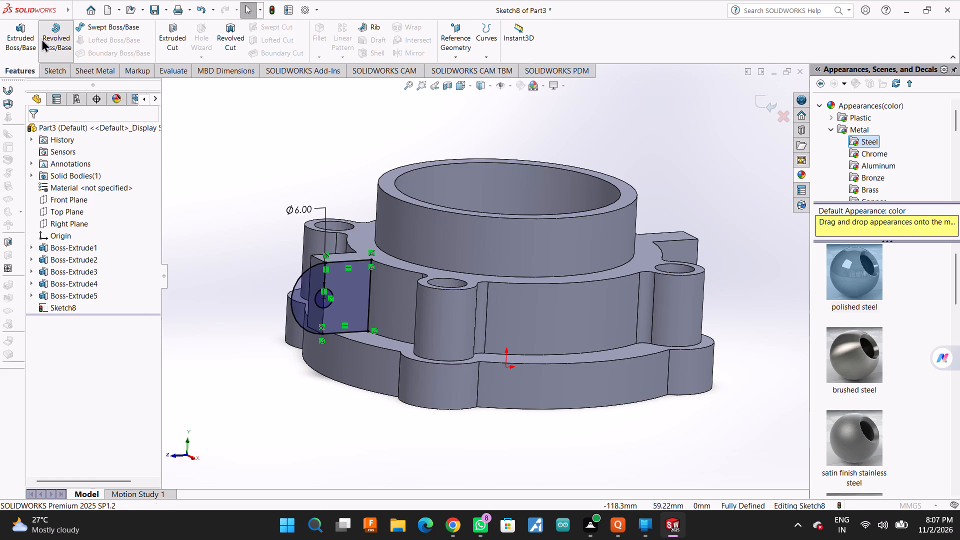
pyautogui.click(50, 132)
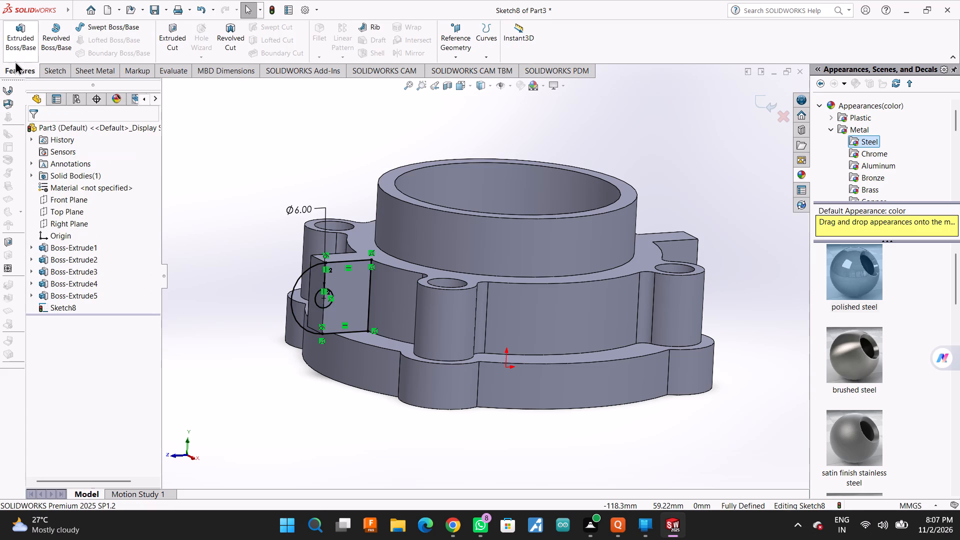
pyautogui.click(15, 45)
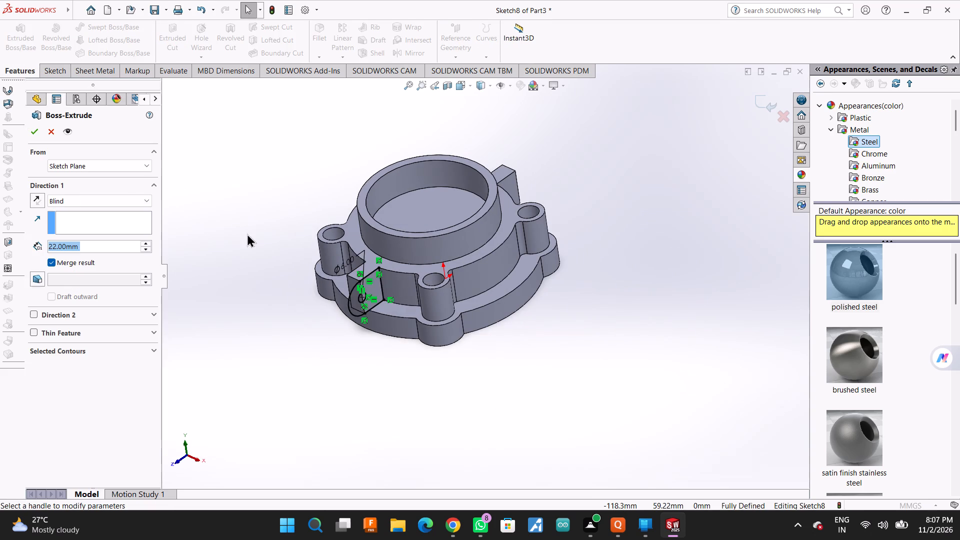
pyautogui.click(39, 199)
pyautogui.doubleClick(93, 250)
pyautogui.write('10')
pyautogui.press('Return')
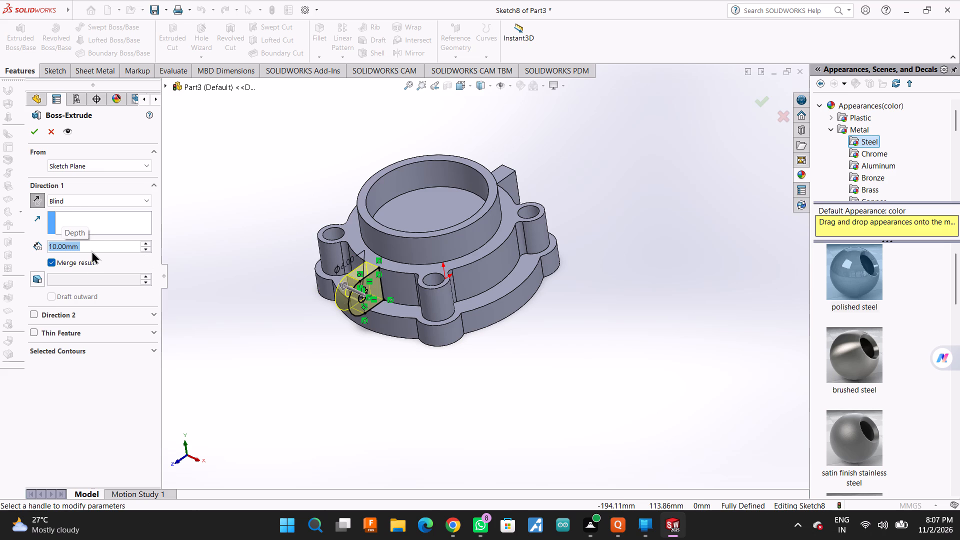
pyautogui.click(35, 135)
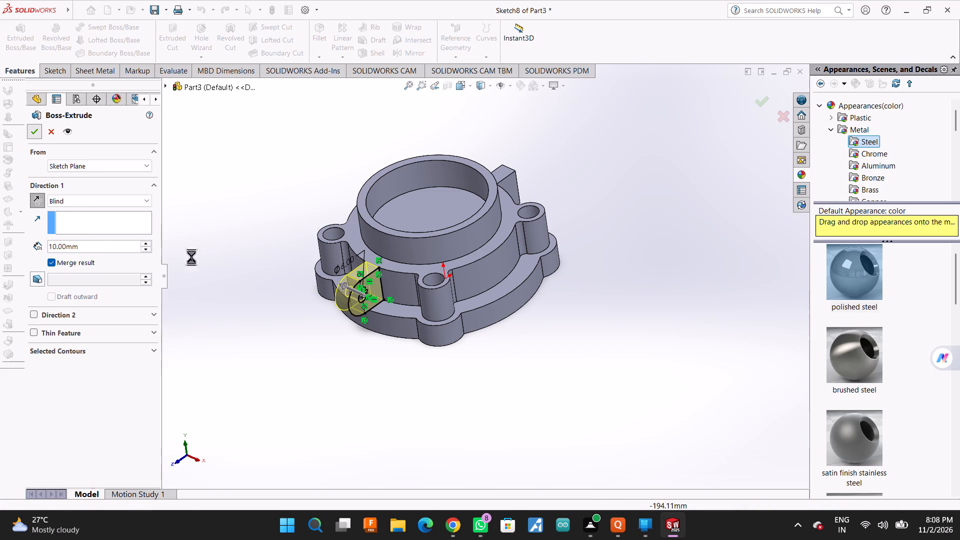
# On the front tab's side face, sketch a circle of radius 3 mm matching the half-open hole's arc.
pyautogui.moveTo(448, 386); pyautogui.dragTo(418, 374, button='middle')
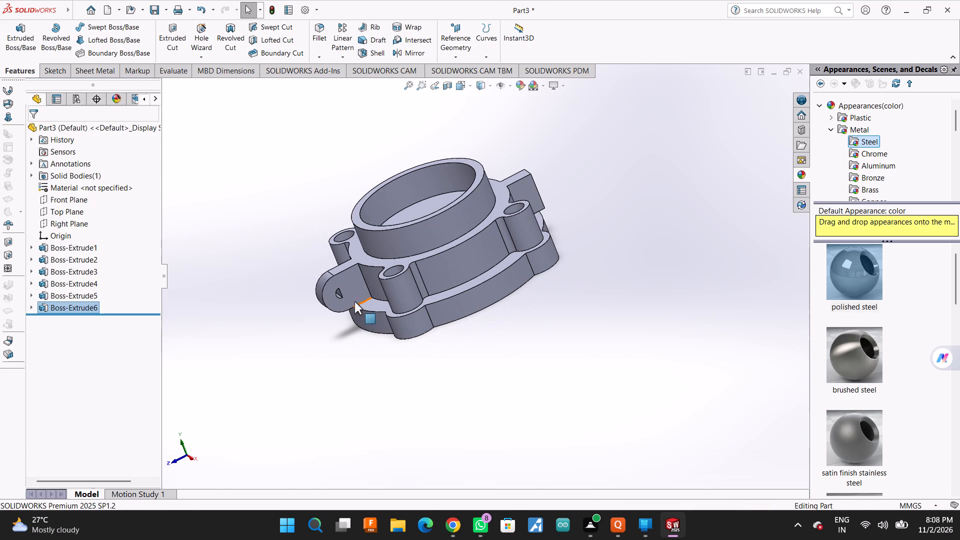
pyautogui.click(349, 291)
pyautogui.click(393, 263)
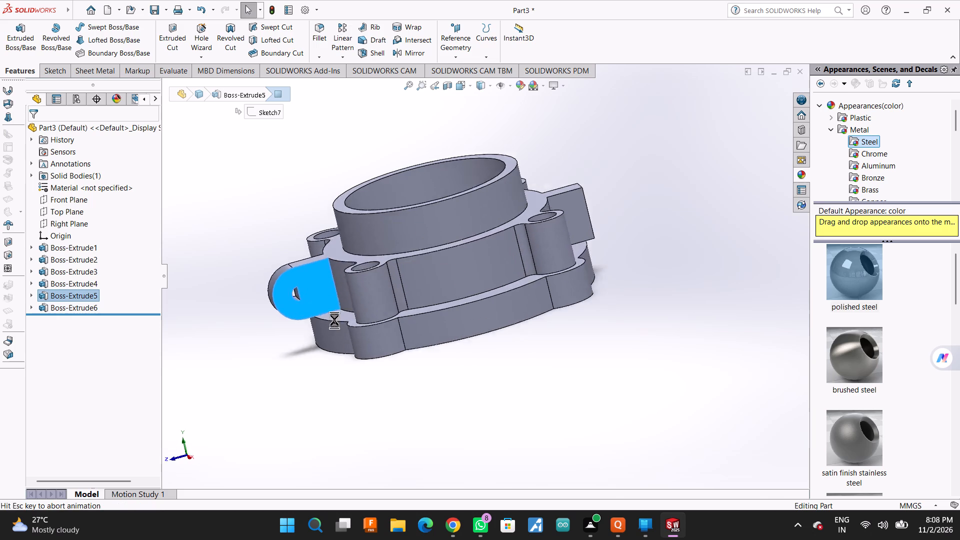
pyautogui.click(92, 29)
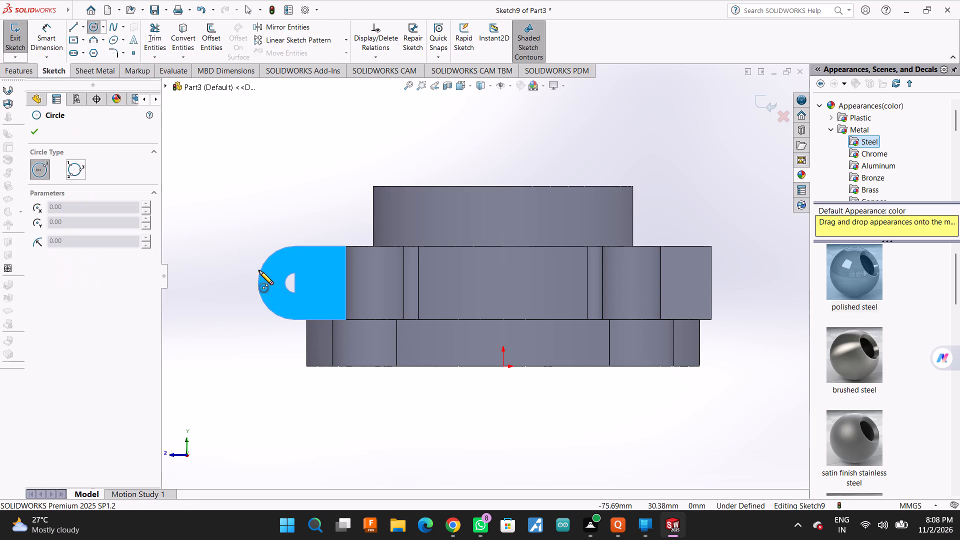
pyautogui.click(292, 284)
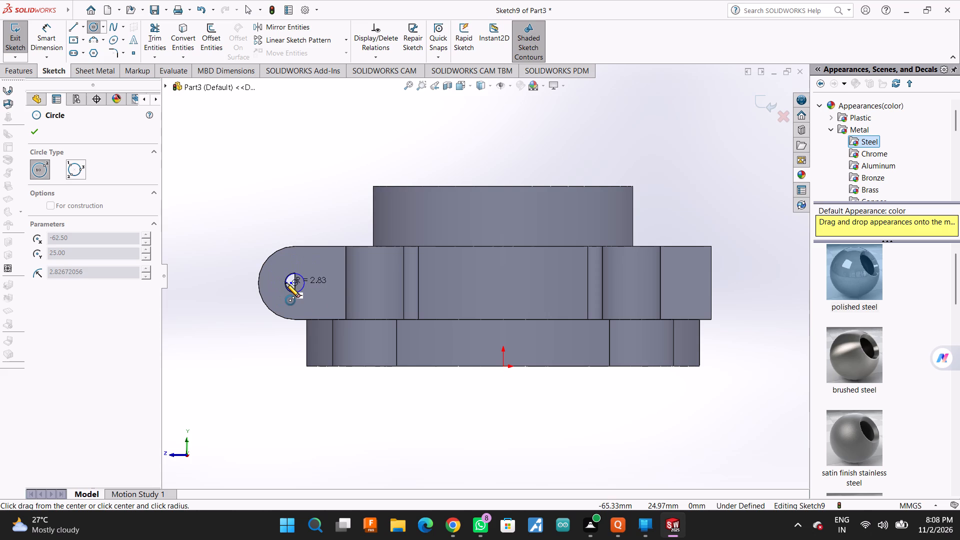
pyautogui.scroll(-5, 284, 283)
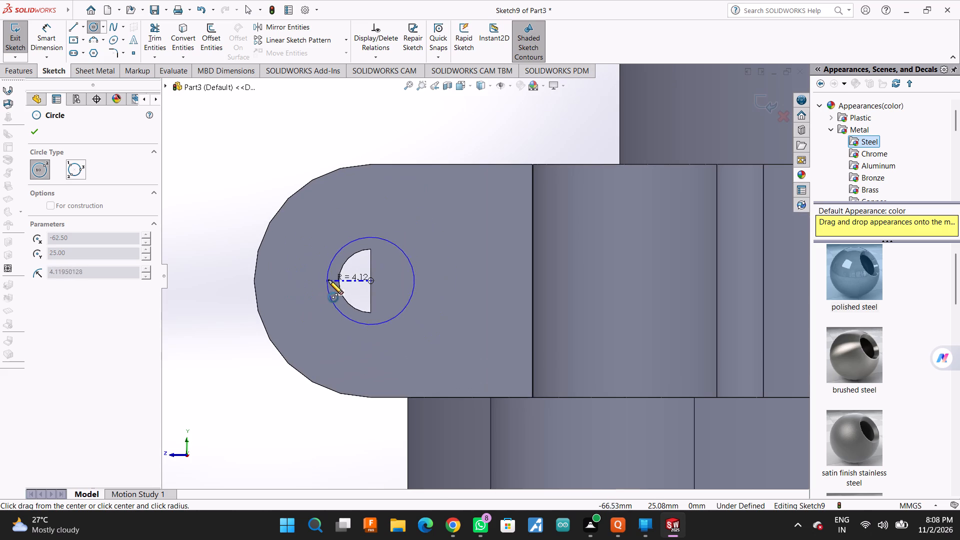
pyautogui.click(350, 254)
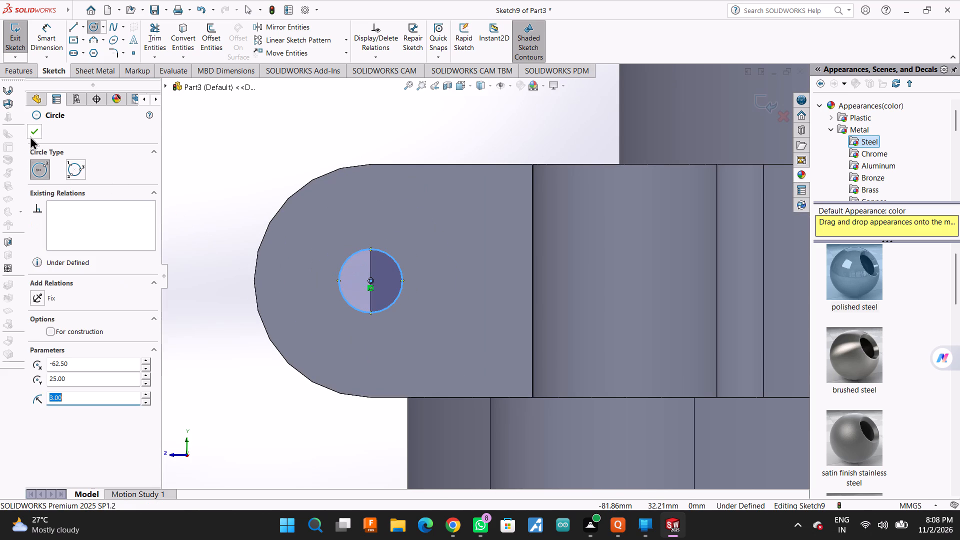
pyautogui.click(30, 136)
# Cut-extrude the 3 mm radius circle through the front tab, Blind, 10 mm deep.
pyautogui.click(19, 66)
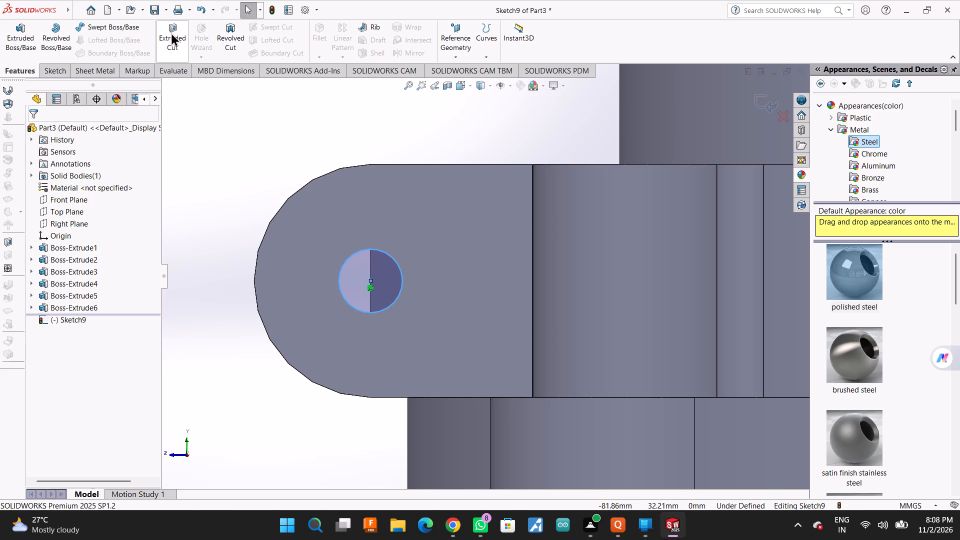
pyautogui.click(171, 32)
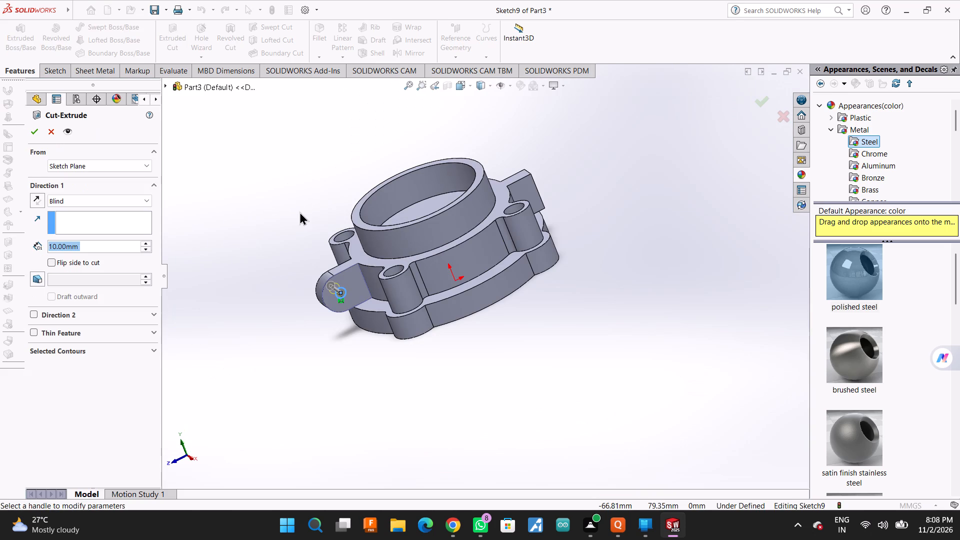
pyautogui.click(35, 132)
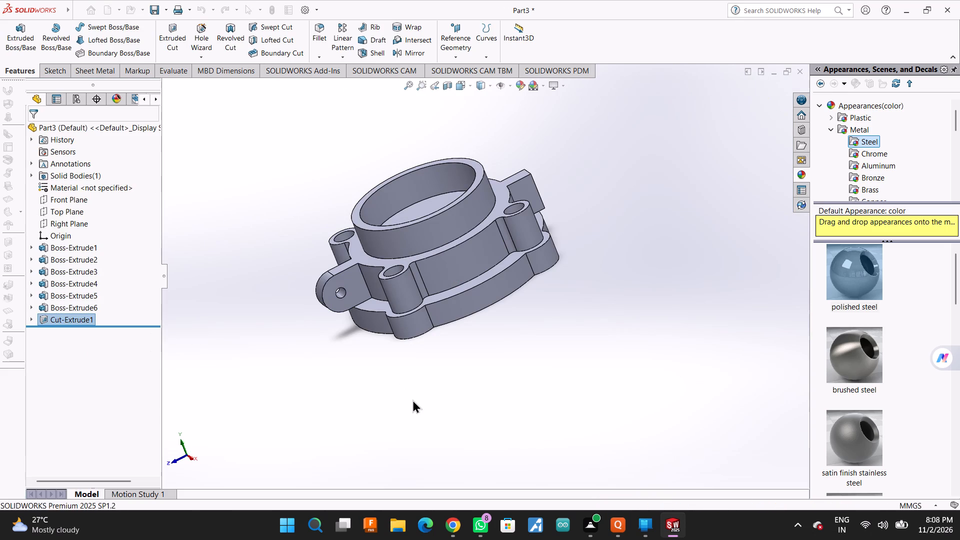
# On the opposite tab's side face, sketch an 11 mm radius circle centred on the midpoint of its outer vertical edge.
pyautogui.moveTo(606, 277); pyautogui.dragTo(557, 310, button='middle')
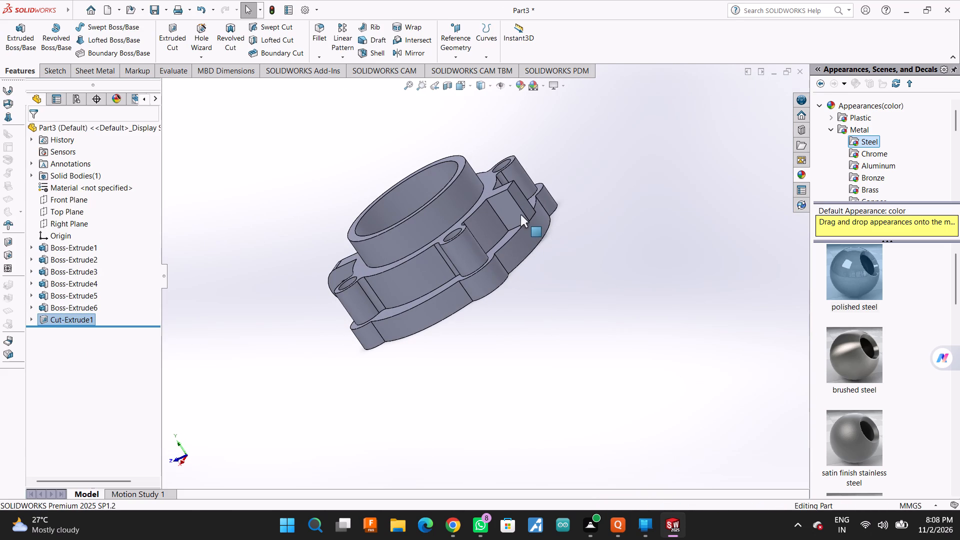
pyautogui.click(520, 214)
pyautogui.click(565, 186)
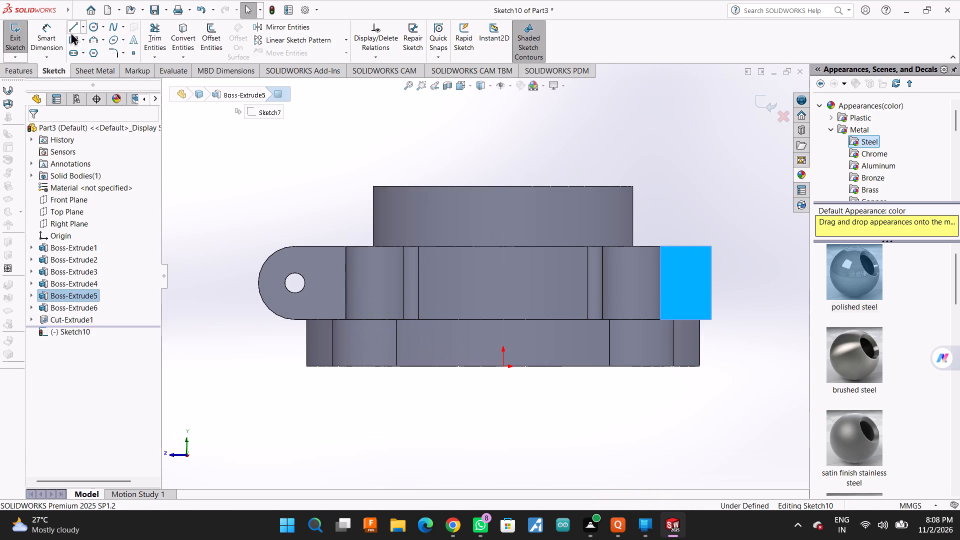
pyautogui.click(90, 28)
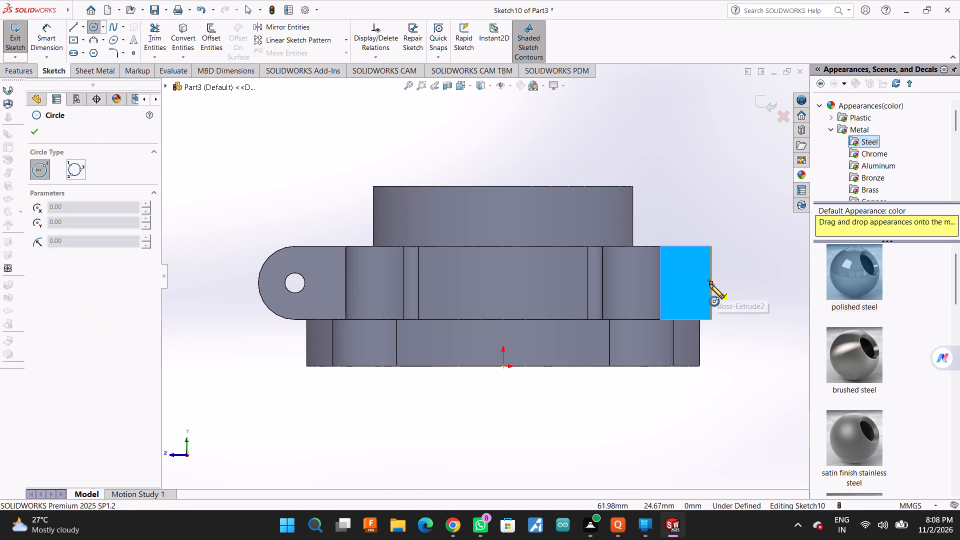
pyautogui.click(709, 284)
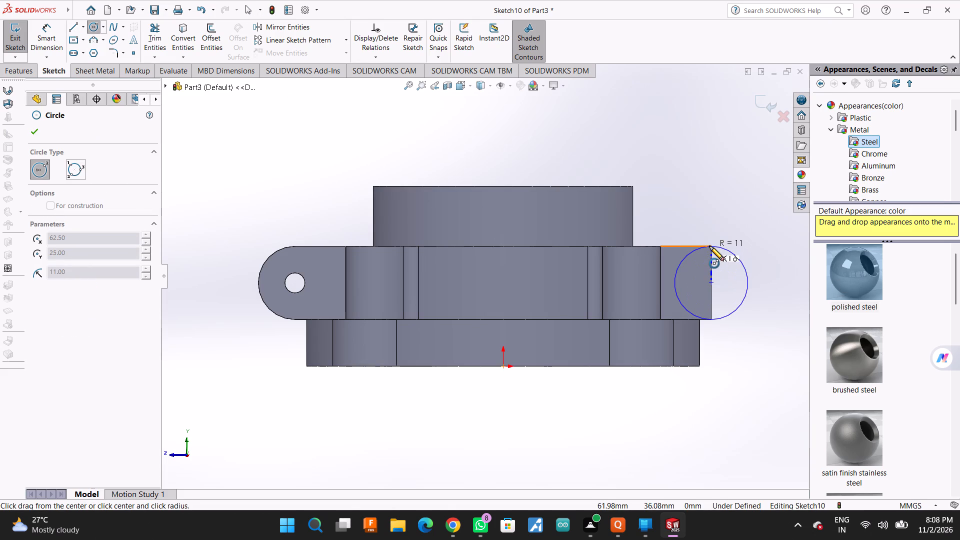
pyautogui.click(709, 246)
pyautogui.click(31, 129)
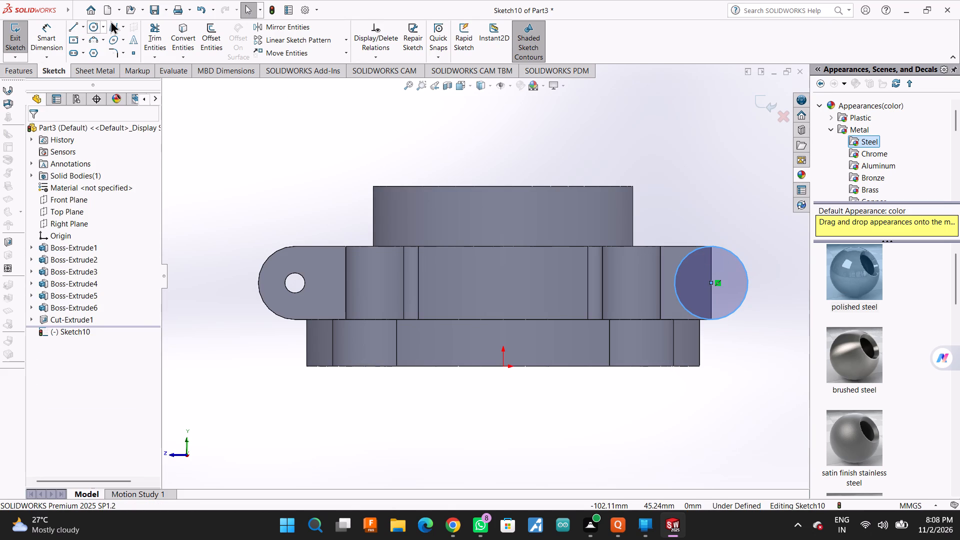
# Draw three connected lines along the tab face's top, inner and bottom edges, ending at the circle's lowest point.
pyautogui.click(92, 28)
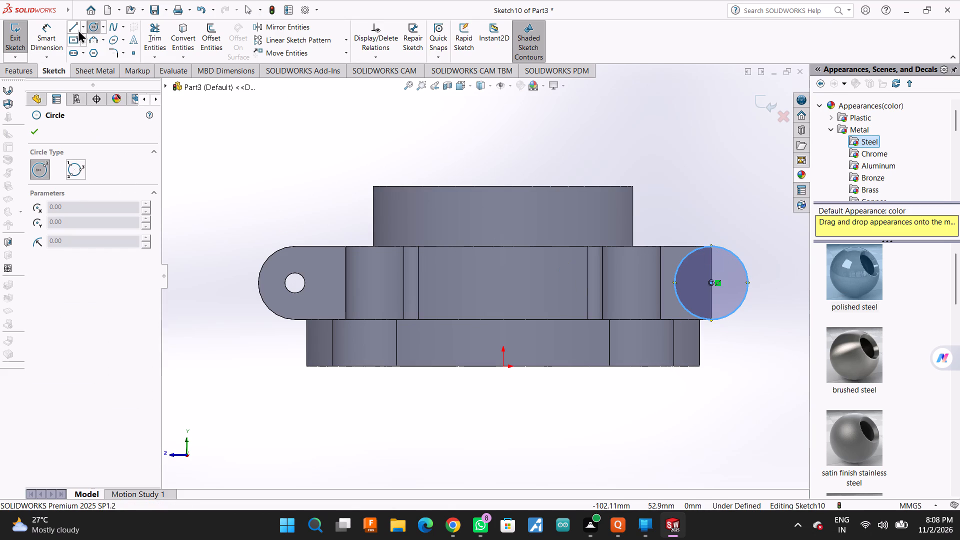
pyautogui.click(87, 36)
pyautogui.click(72, 31)
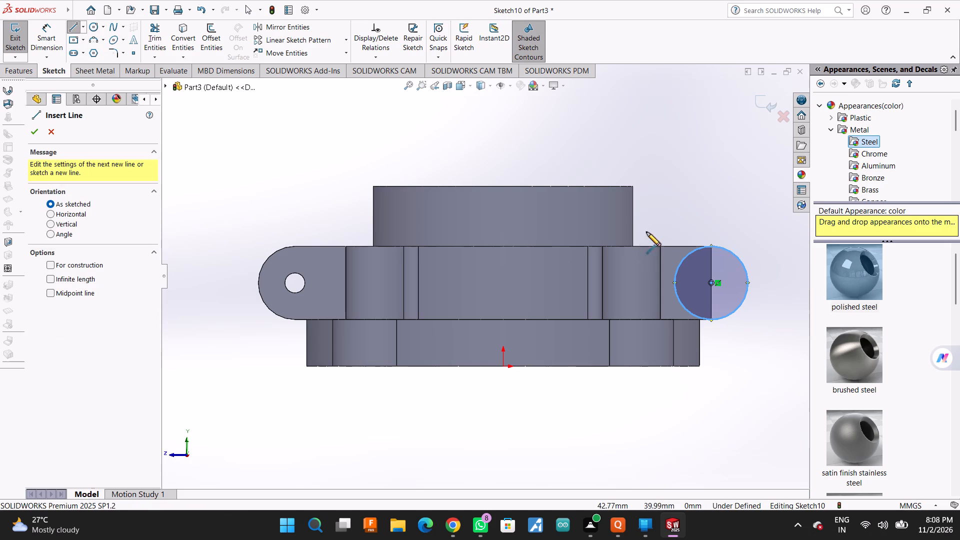
pyautogui.click(709, 242)
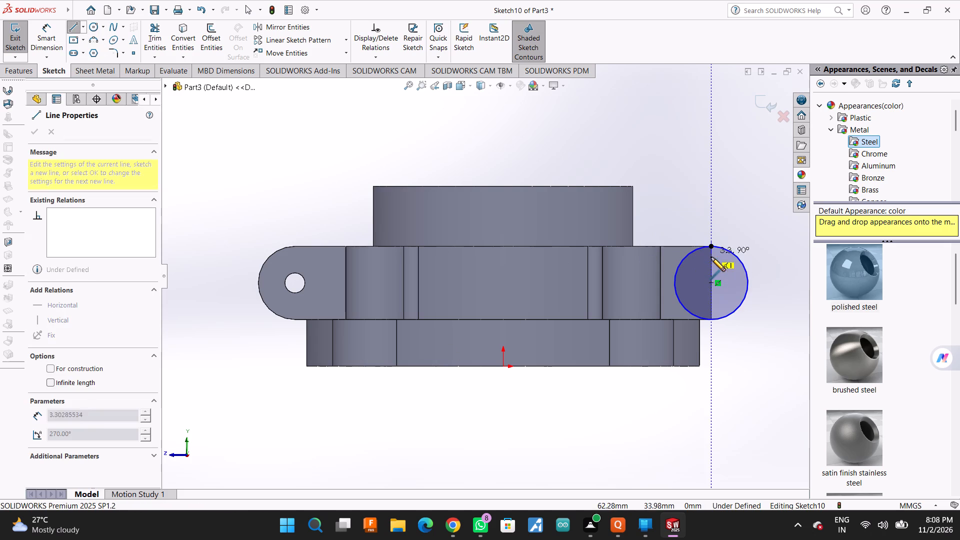
pyautogui.press('Escape')
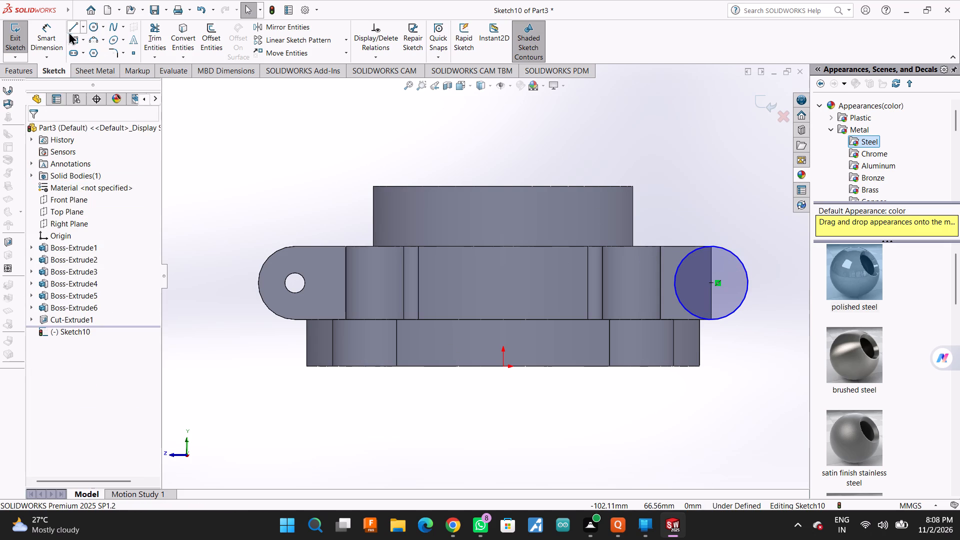
pyautogui.click(67, 29)
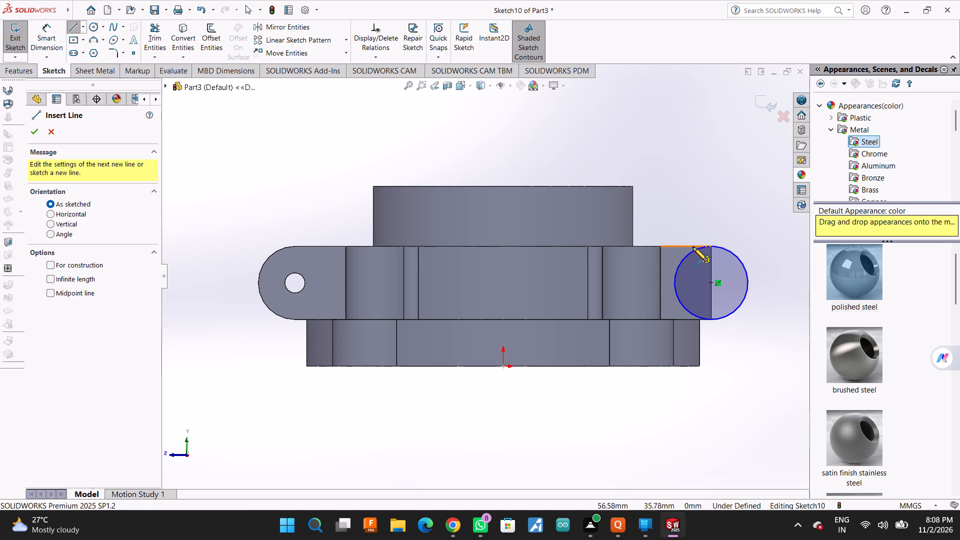
pyautogui.click(710, 248)
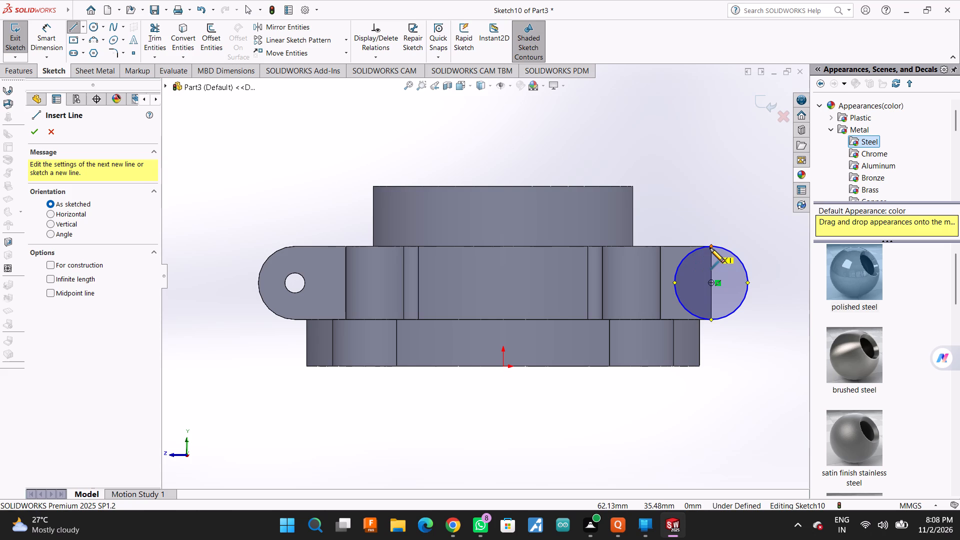
pyautogui.click(662, 248)
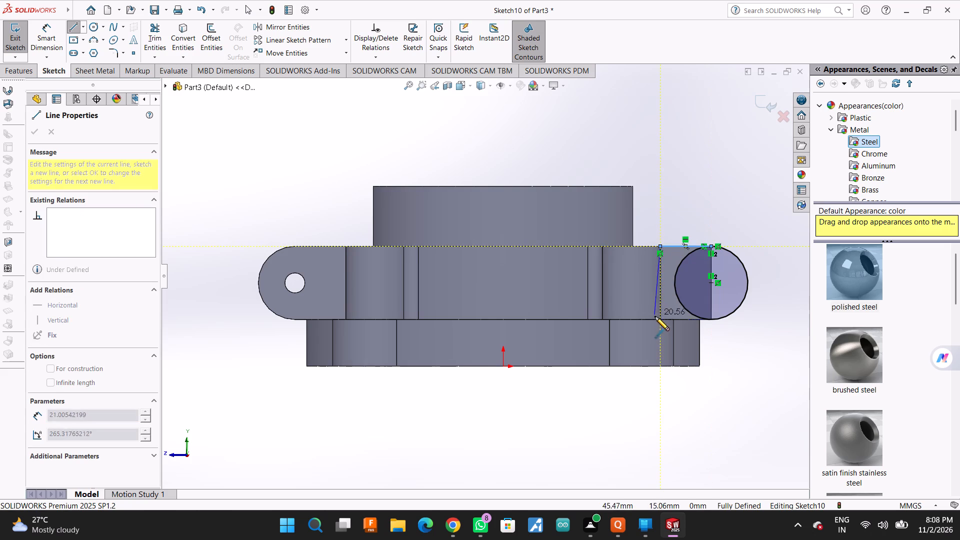
pyautogui.click(659, 317)
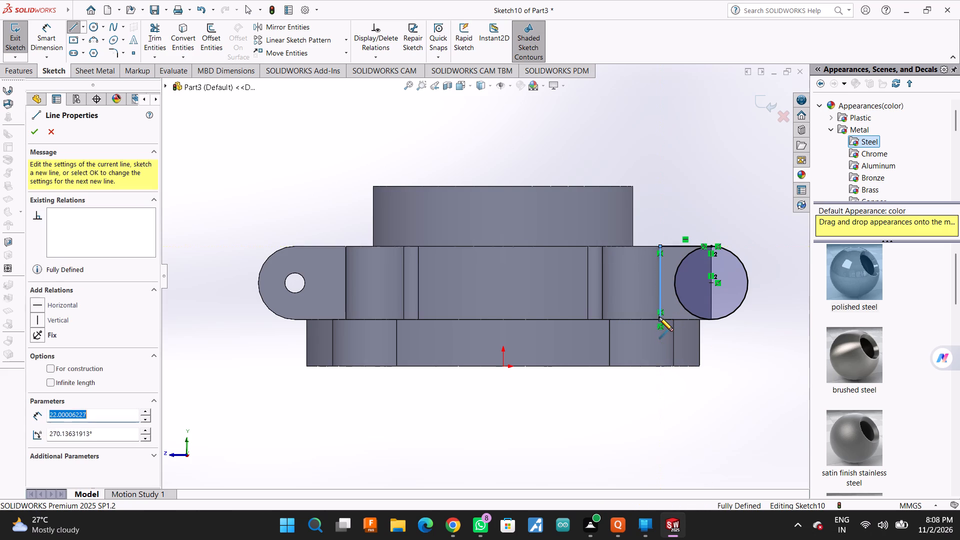
pyautogui.click(710, 320)
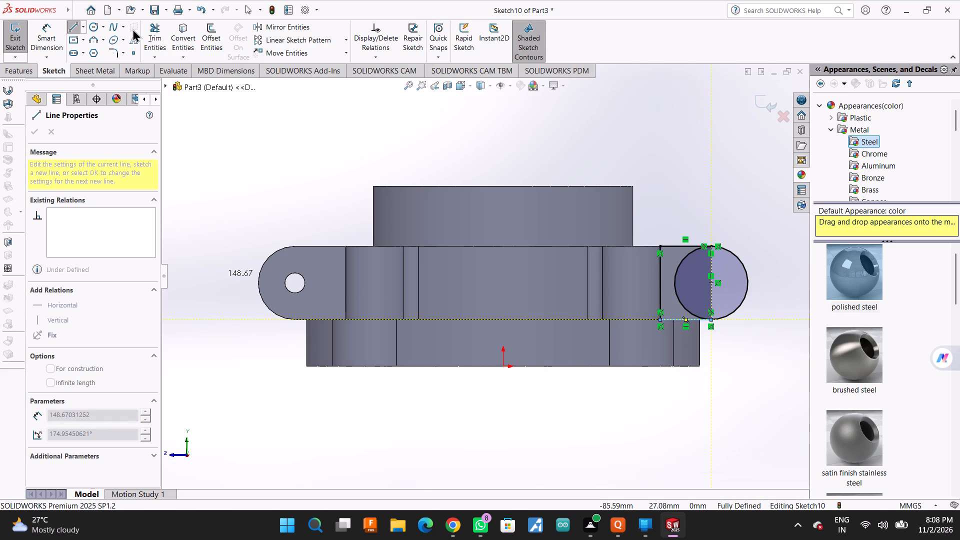
# Trim away the circle's inner half to leave a round-ended tab profile.
pyautogui.moveTo(146, 28); pyautogui.dragTo(183, 52)
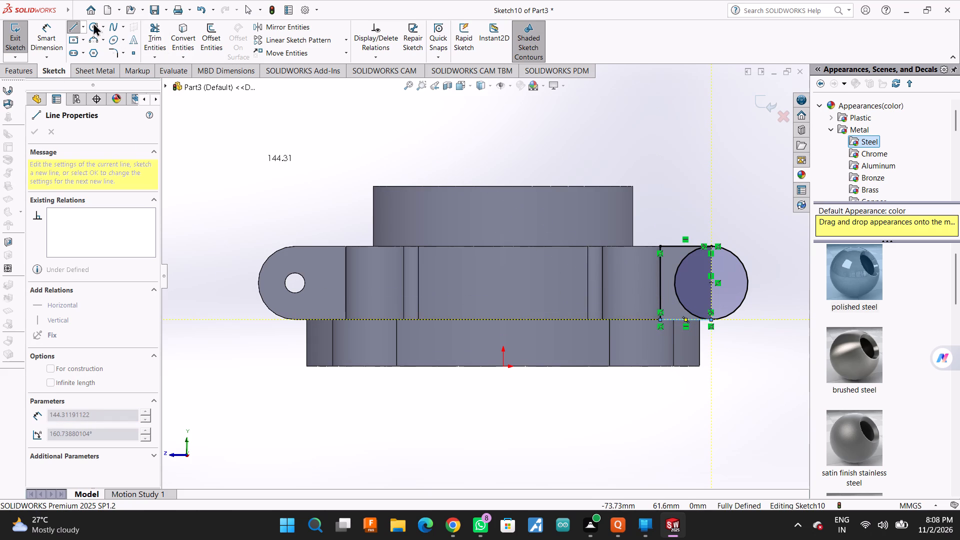
pyautogui.click(152, 29)
pyautogui.moveTo(682, 270); pyautogui.dragTo(684, 269)
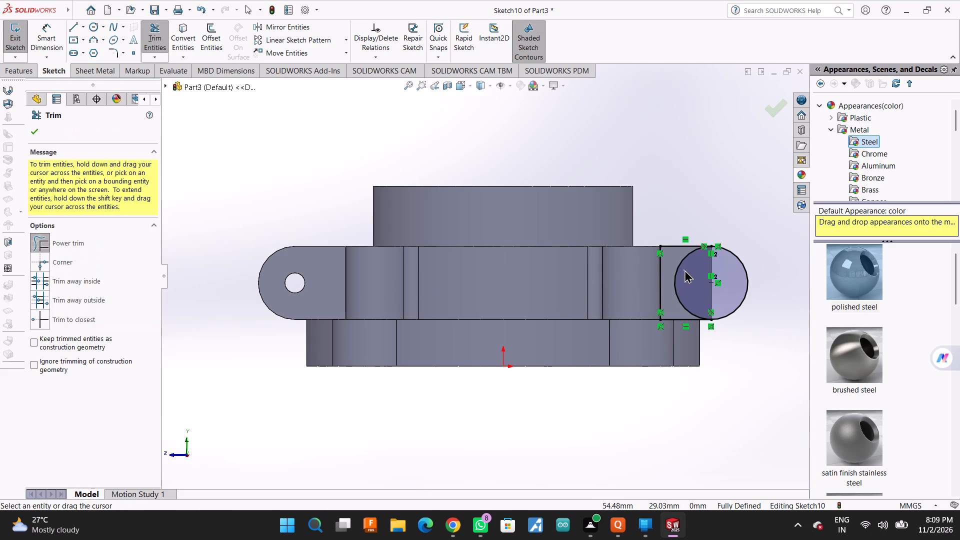
pyautogui.moveTo(684, 269); pyautogui.dragTo(668, 276)
pyautogui.moveTo(696, 198); pyautogui.dragTo(670, 254, button='middle')
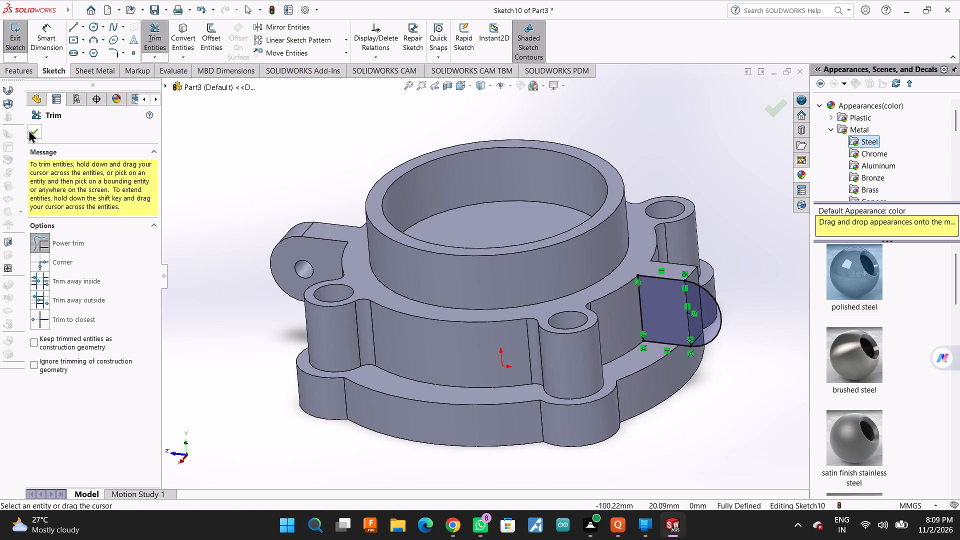
pyautogui.click(28, 129)
# Sketch a 6 mm diameter hole circle centred on the tab's arc centre.
pyautogui.click(73, 331)
pyautogui.click(97, 315)
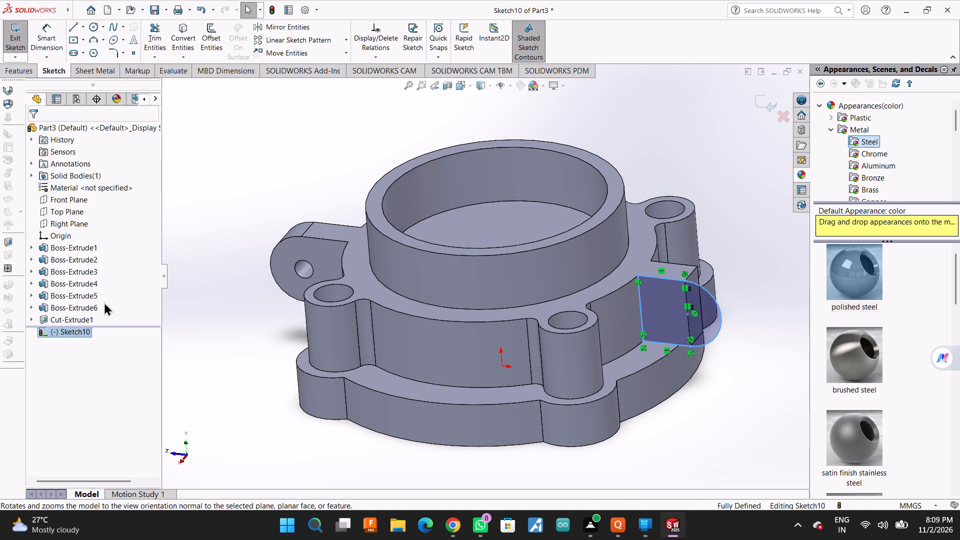
pyautogui.click(91, 28)
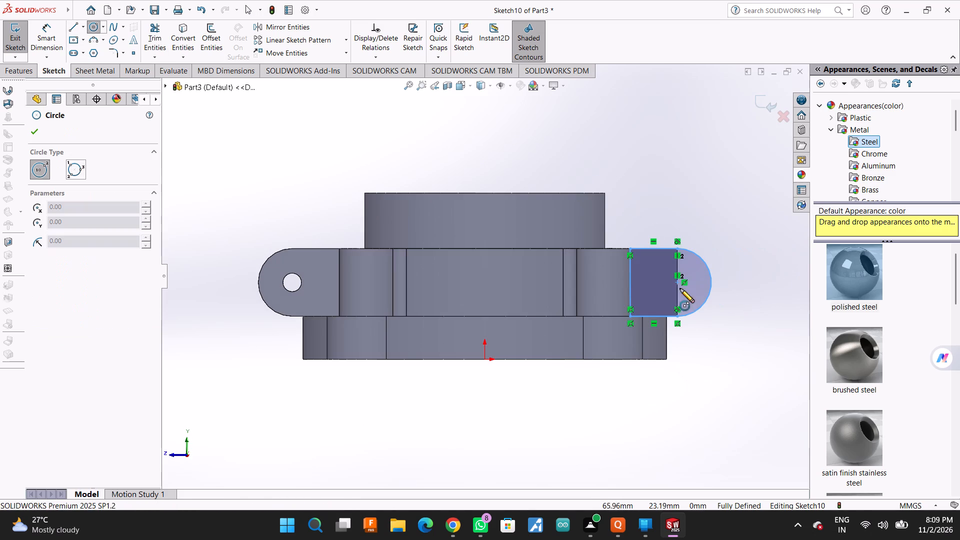
pyautogui.click(677, 284)
pyautogui.click(695, 292)
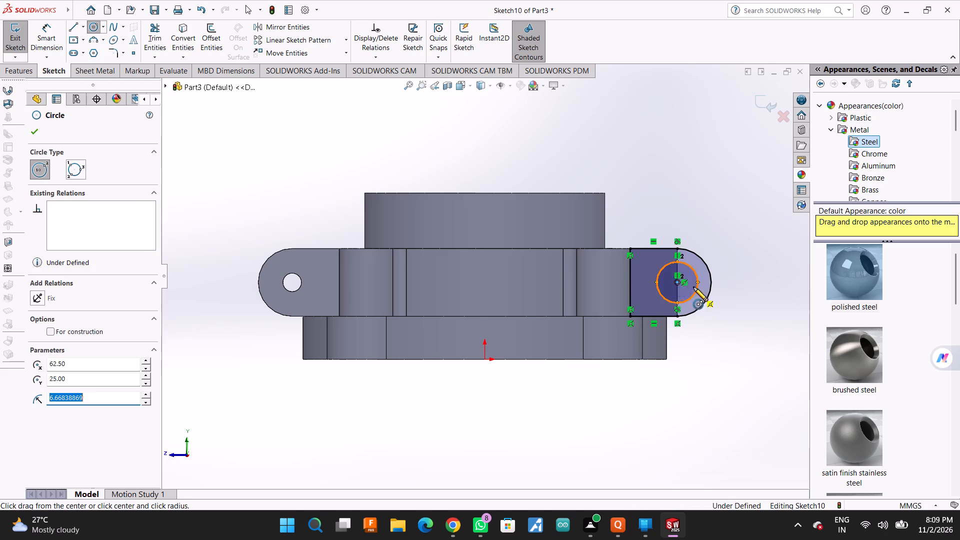
pyautogui.click(29, 129)
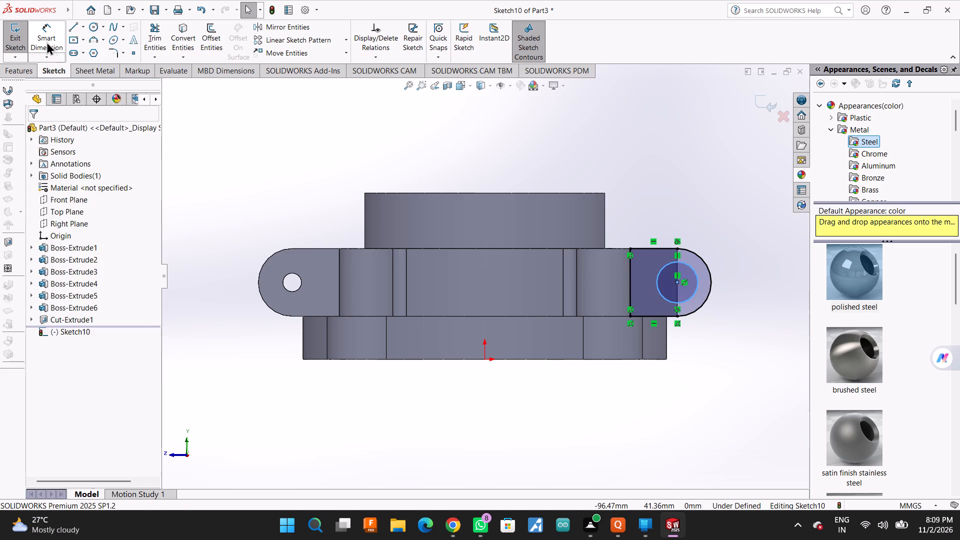
pyautogui.click(46, 41)
pyautogui.click(679, 264)
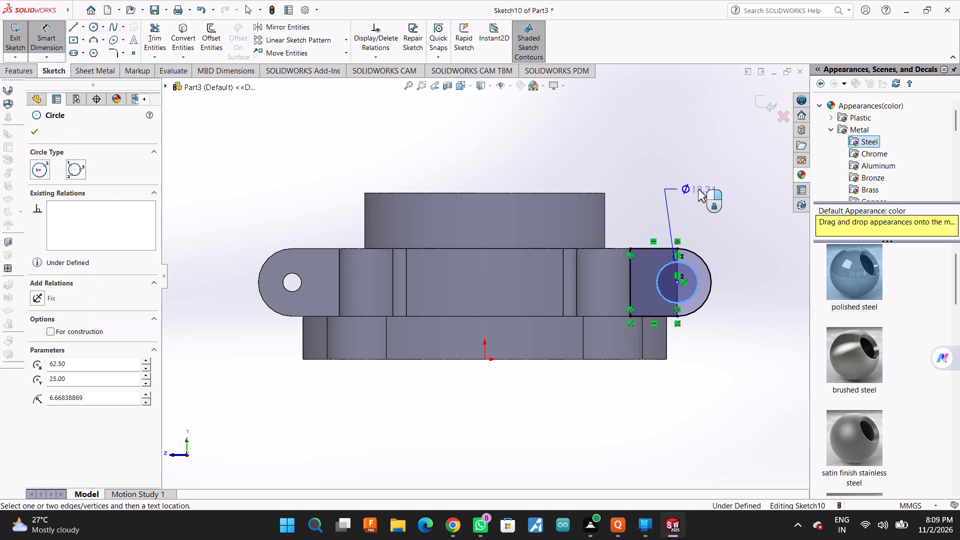
pyautogui.click(698, 189)
pyautogui.press('6')
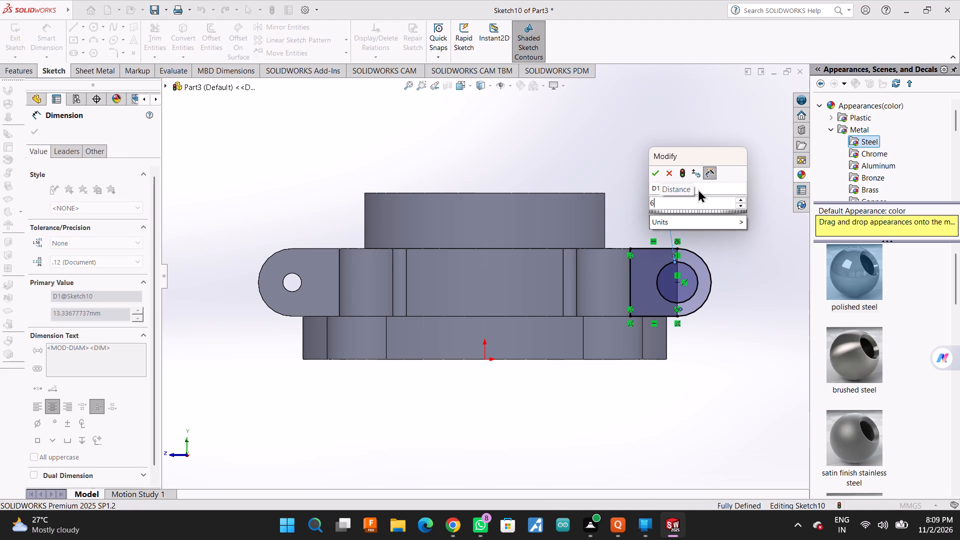
pyautogui.press('Return')
pyautogui.click(32, 130)
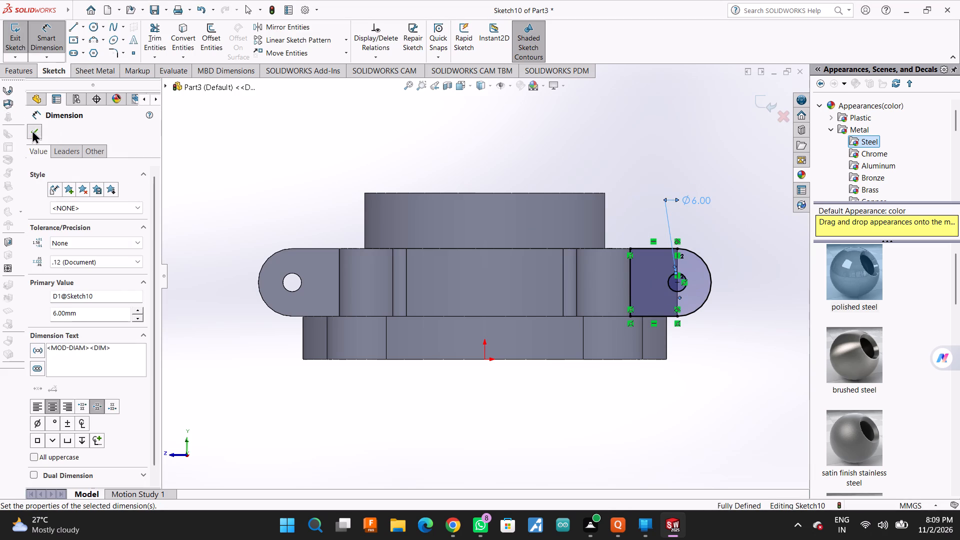
# Extrude the round-ended tab profile as a merged boss, Blind, 10 mm in the reversed direction.
pyautogui.moveTo(620, 146); pyautogui.dragTo(578, 187, button='middle')
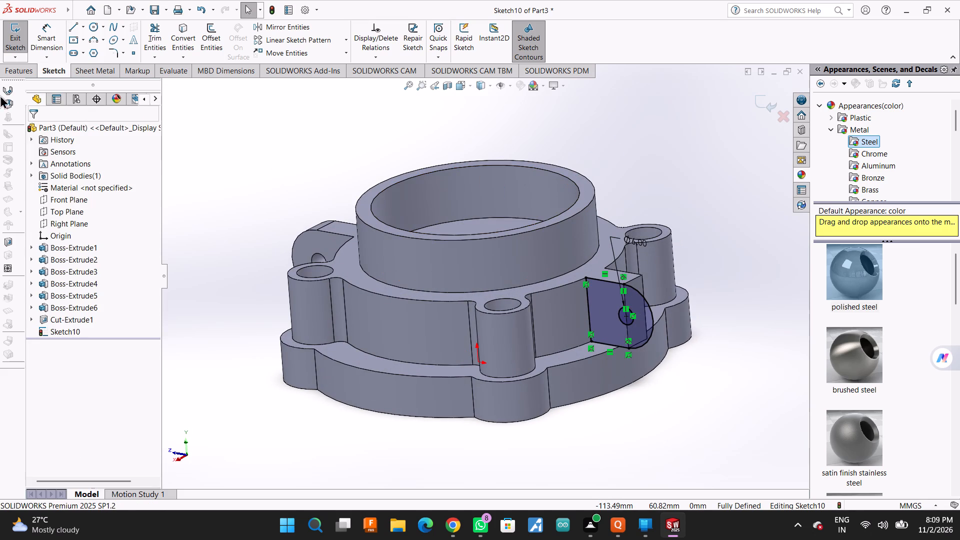
pyautogui.click(31, 72)
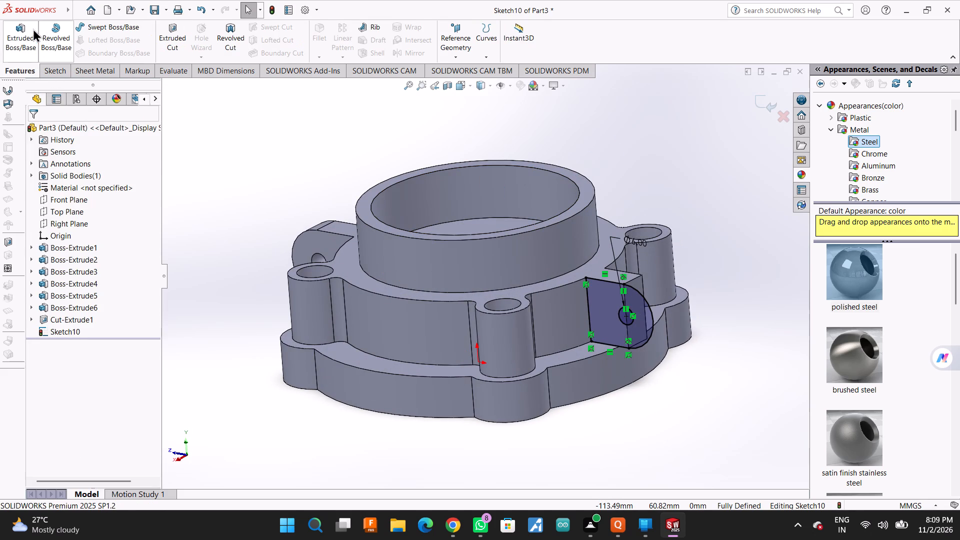
pyautogui.click(33, 28)
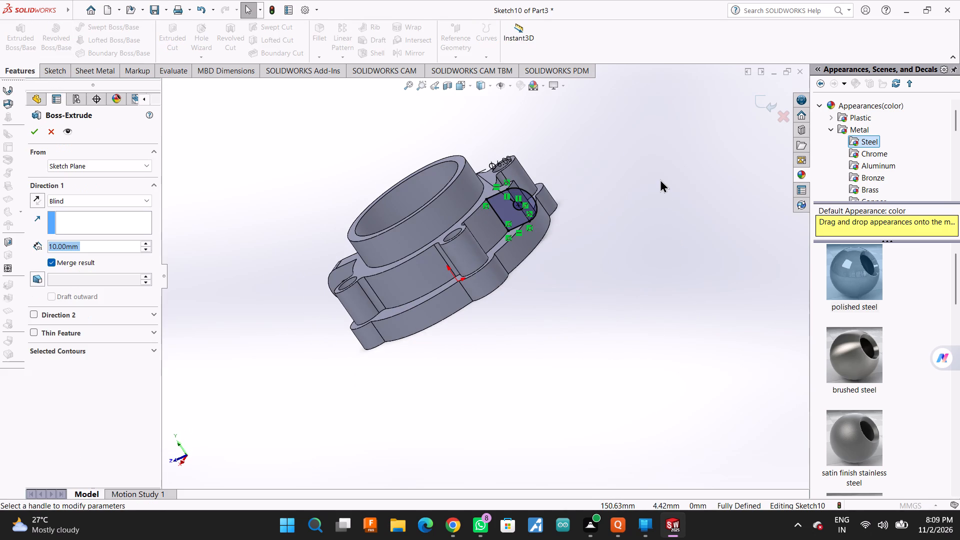
pyautogui.scroll(-1, 660, 179)
pyautogui.moveTo(660, 178); pyautogui.dragTo(625, 223, button='middle')
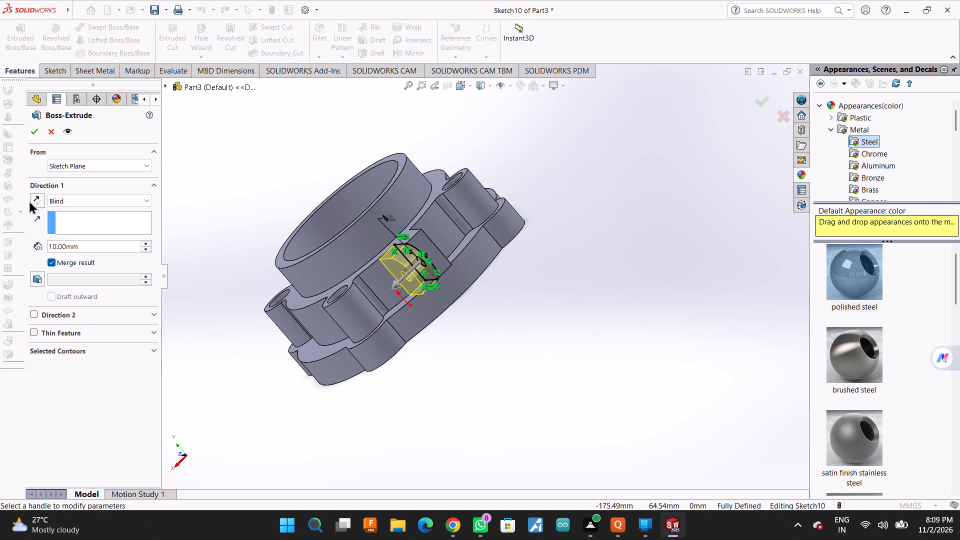
pyautogui.click(35, 197)
pyautogui.click(33, 130)
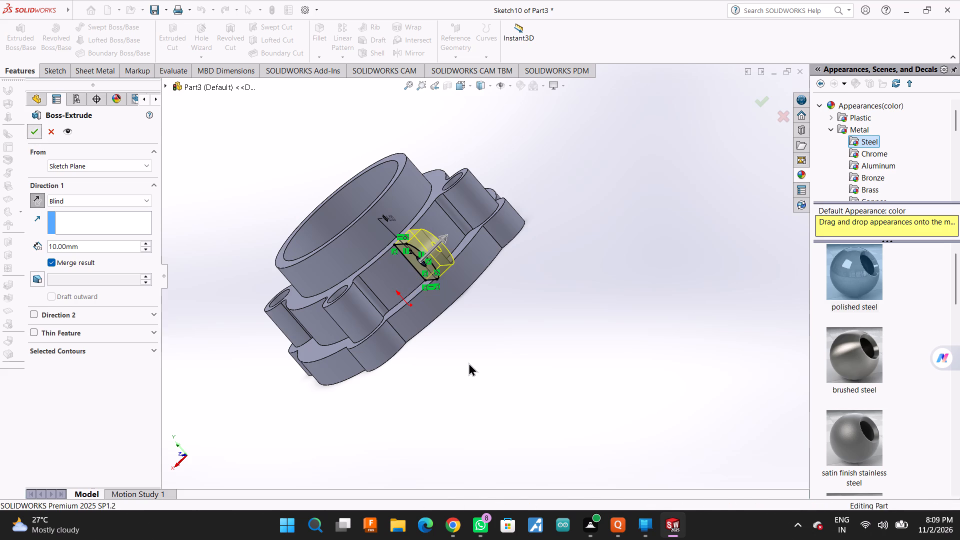
# On the newly rounded tab's side face, sketch a circle of radius 3 mm matching the half-open hole's arc.
pyautogui.moveTo(483, 364); pyautogui.dragTo(528, 334, button='middle')
pyautogui.click(489, 239)
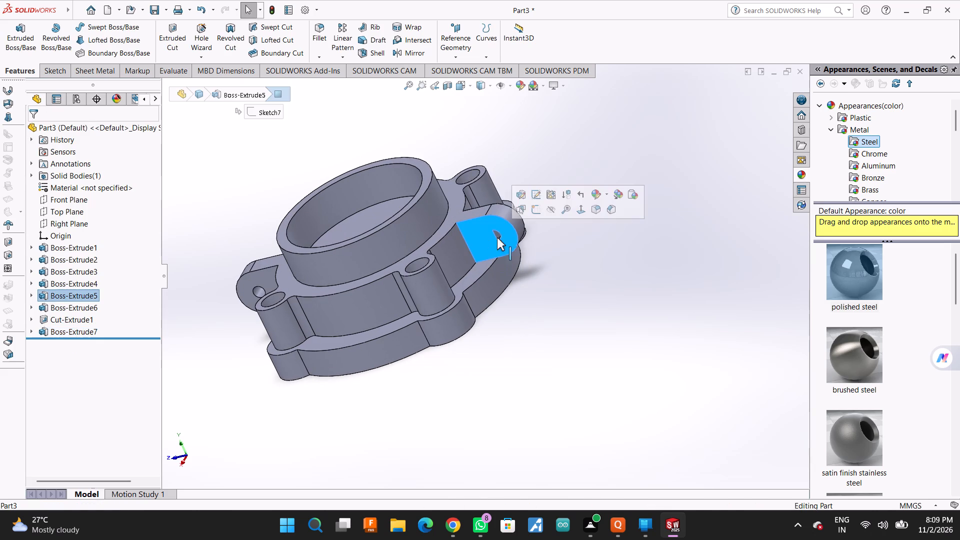
pyautogui.click(533, 214)
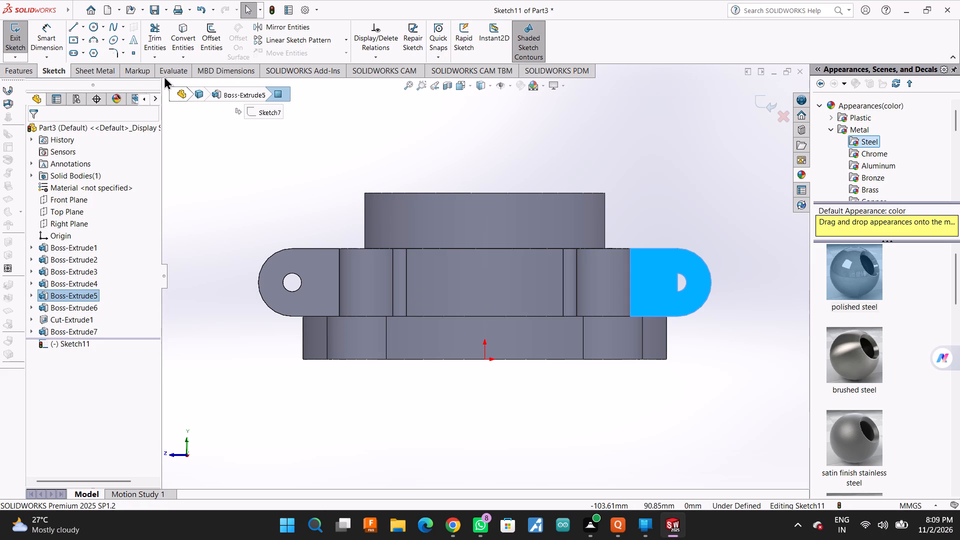
pyautogui.click(93, 21)
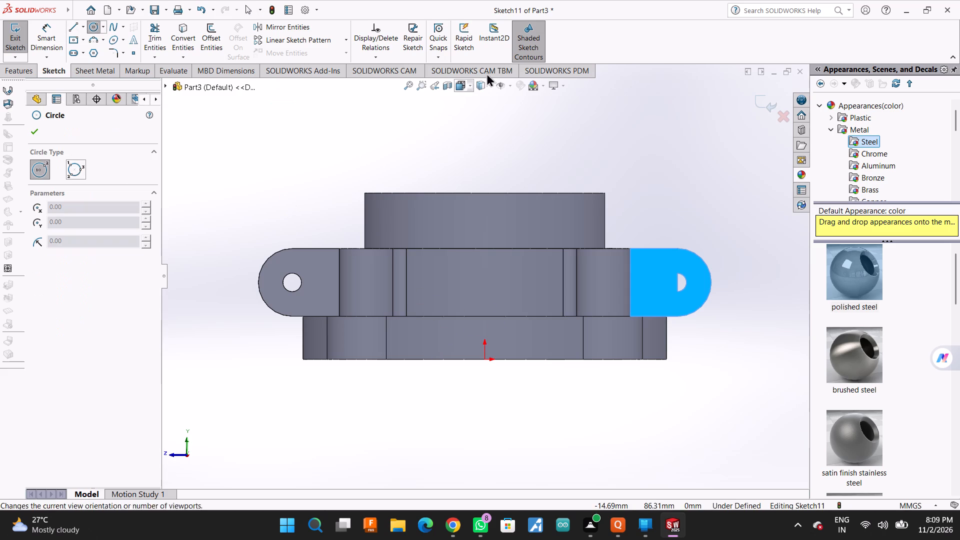
pyautogui.click(676, 283)
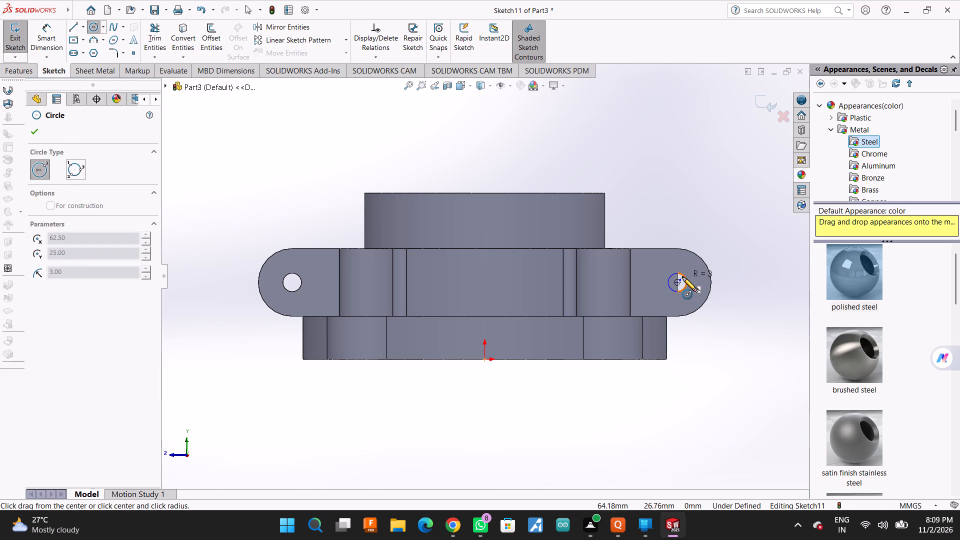
pyautogui.click(682, 277)
pyautogui.click(30, 129)
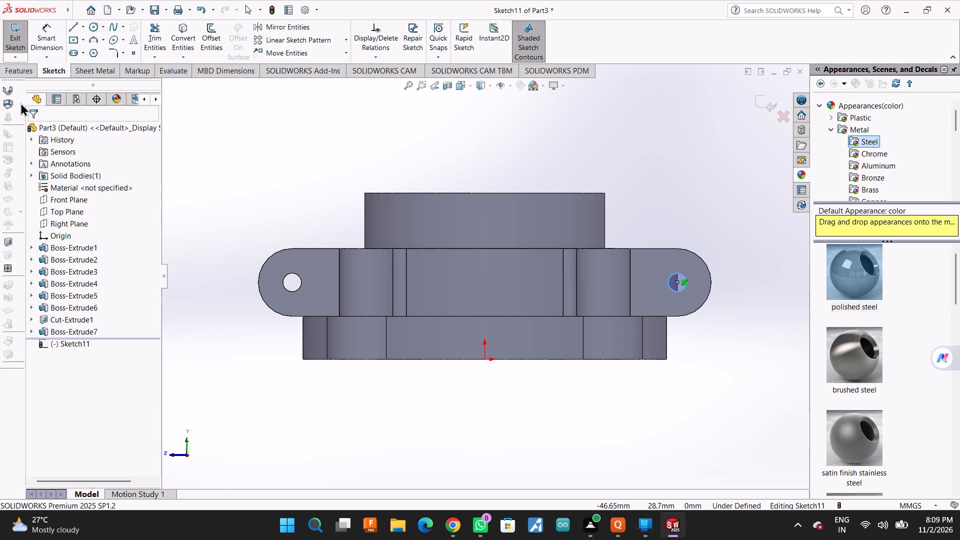
# Cut-extrude the 3 mm radius circle through the rounded tab, Blind, 10 mm deep.
pyautogui.click(14, 67)
pyautogui.click(170, 27)
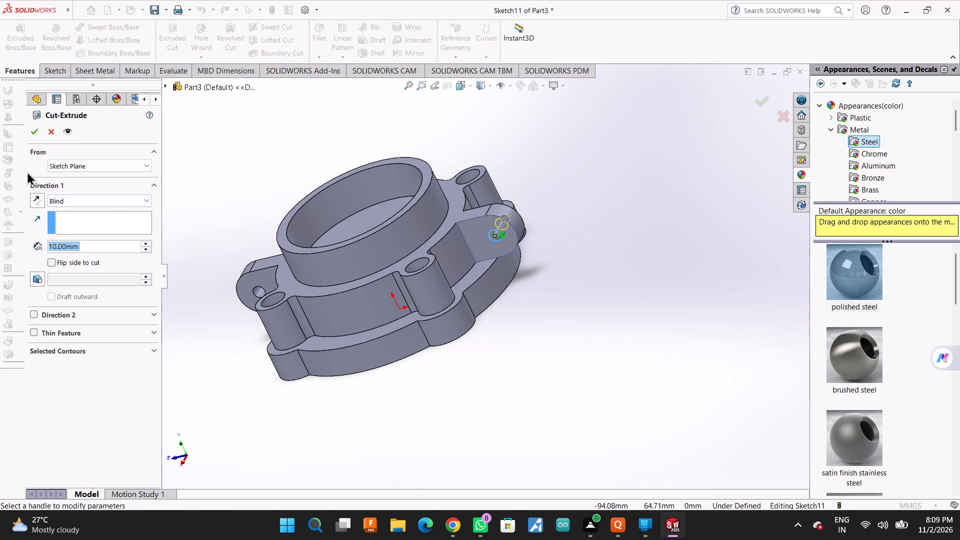
pyautogui.click(28, 131)
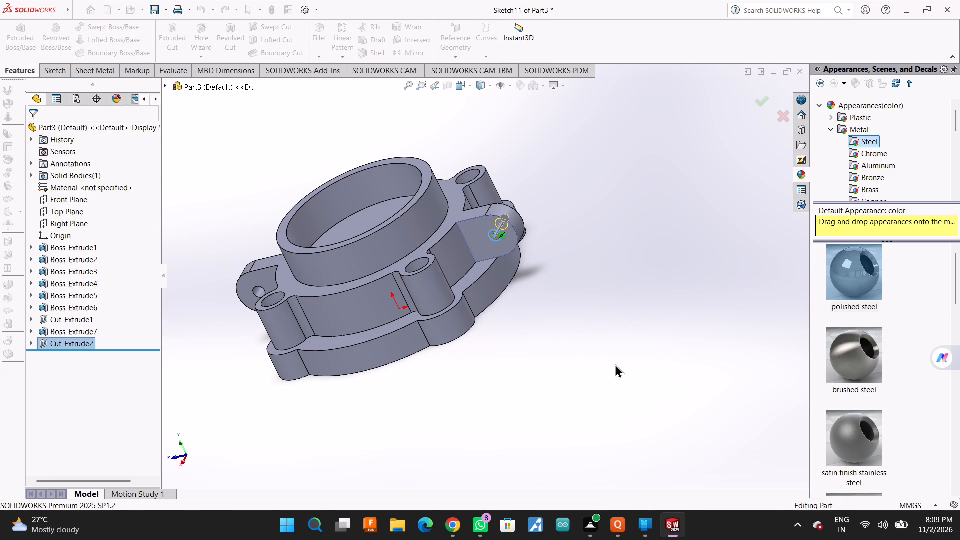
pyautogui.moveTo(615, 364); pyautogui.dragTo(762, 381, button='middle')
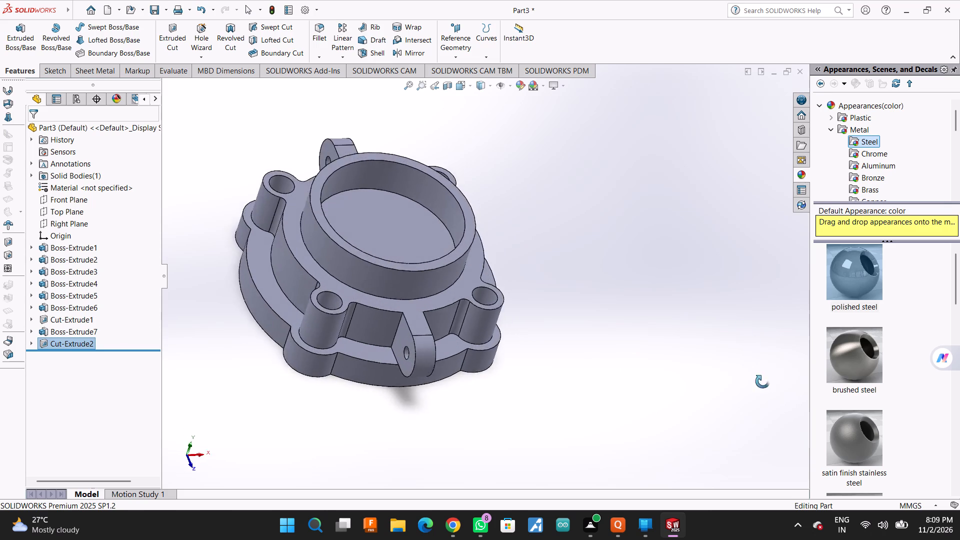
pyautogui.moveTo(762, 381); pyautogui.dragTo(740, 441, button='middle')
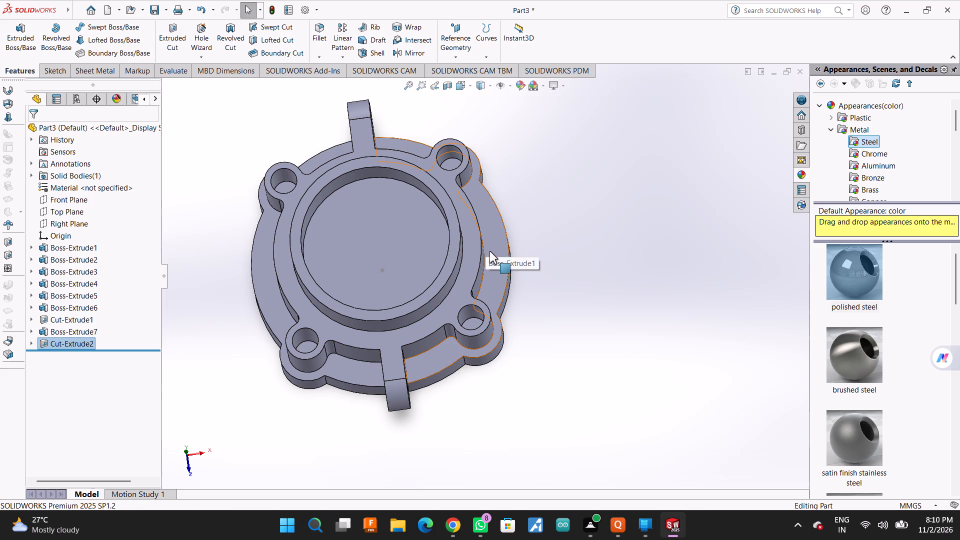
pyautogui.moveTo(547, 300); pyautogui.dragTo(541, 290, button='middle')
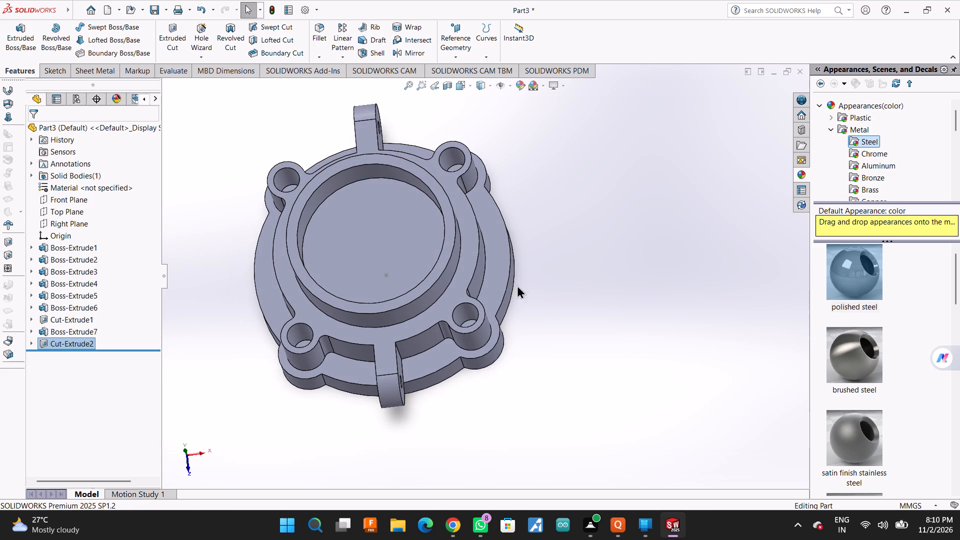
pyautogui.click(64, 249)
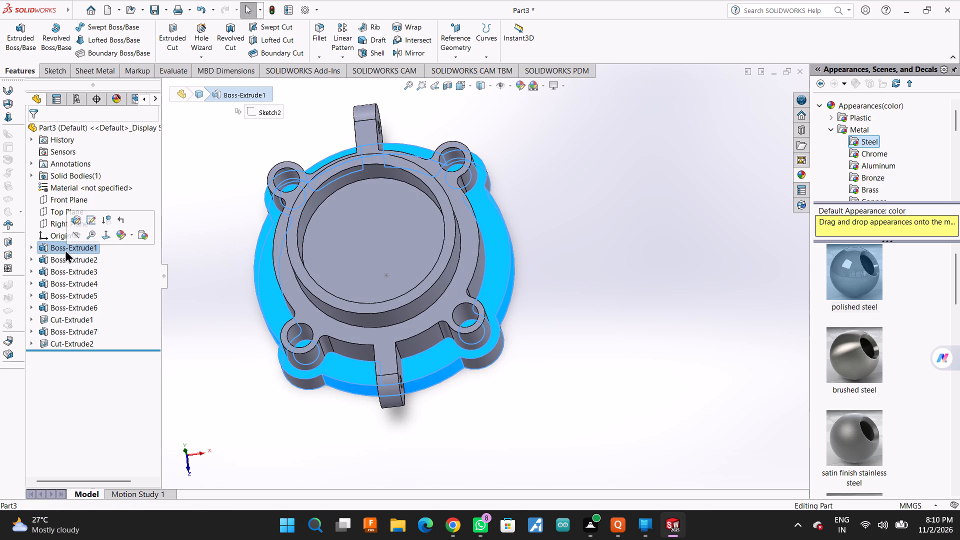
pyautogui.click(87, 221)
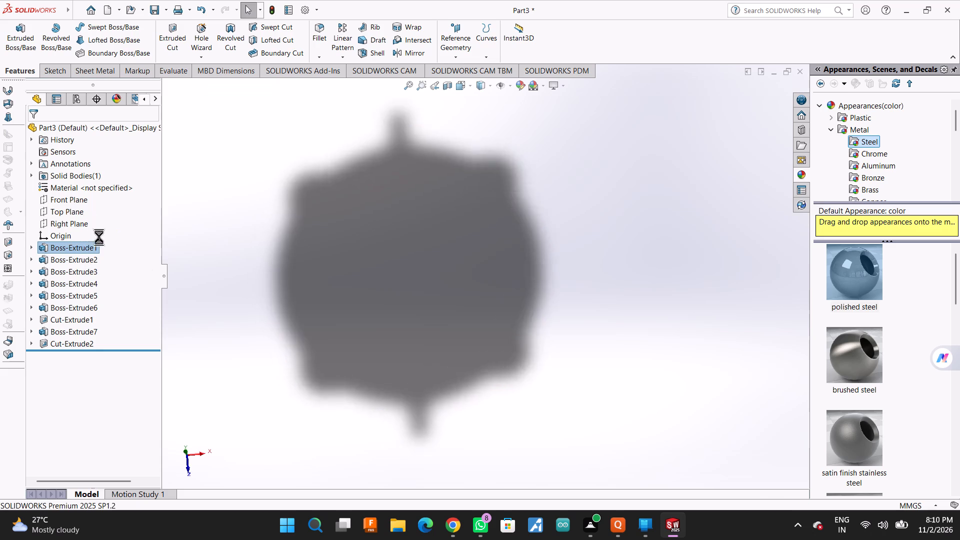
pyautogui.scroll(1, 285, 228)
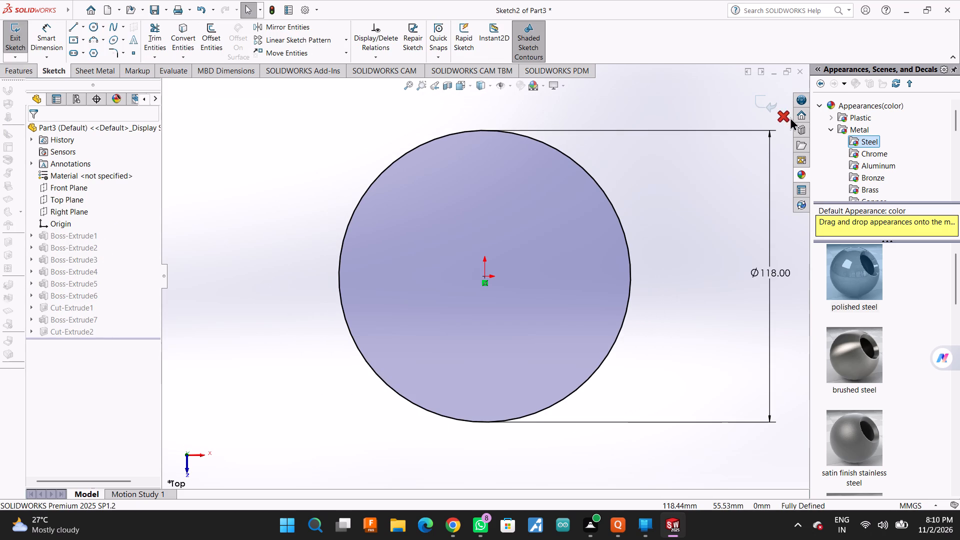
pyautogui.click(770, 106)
# Set the Blind depth of the base flange disc (Boss-Extrude1) to 10 mm.
pyautogui.click(80, 247)
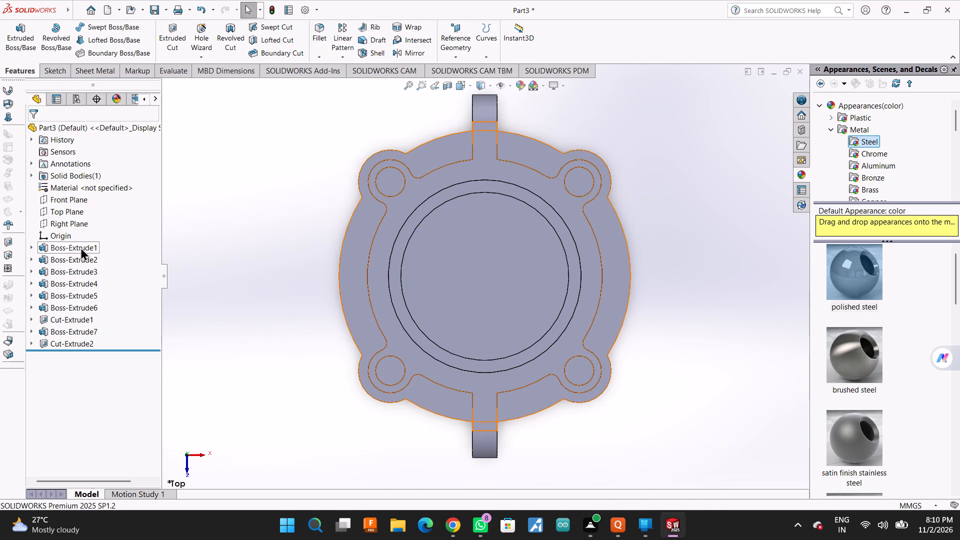
pyautogui.click(84, 216)
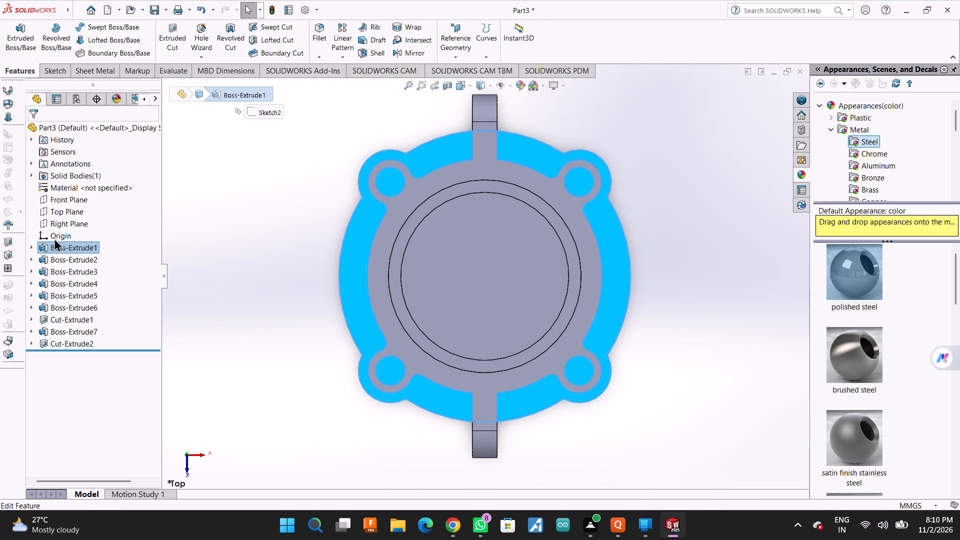
pyautogui.click(67, 246)
pyautogui.click(81, 221)
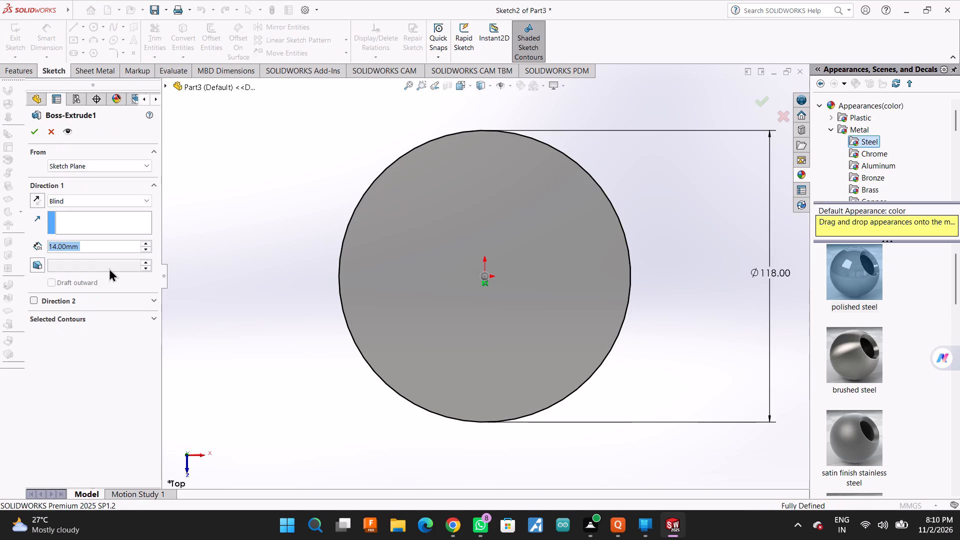
pyautogui.write('10')
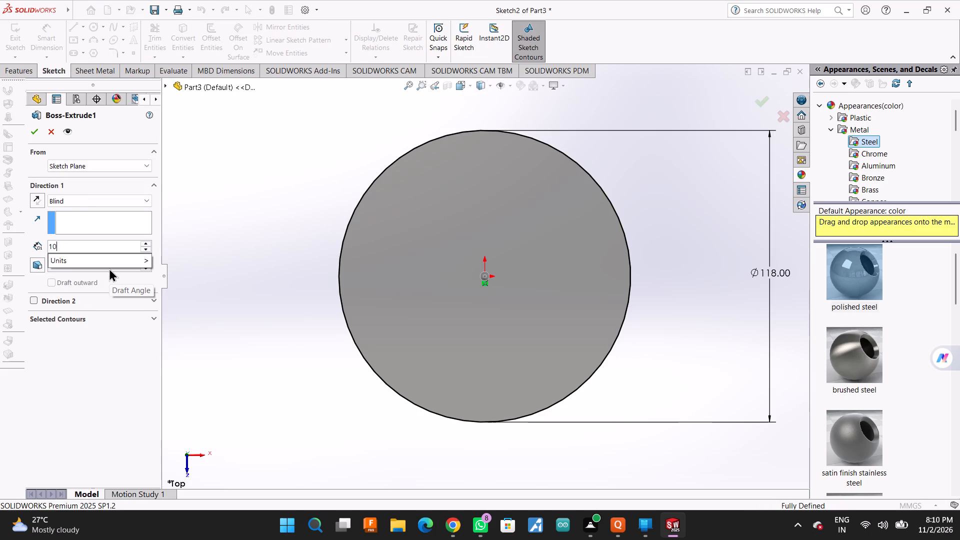
pyautogui.press('Return')
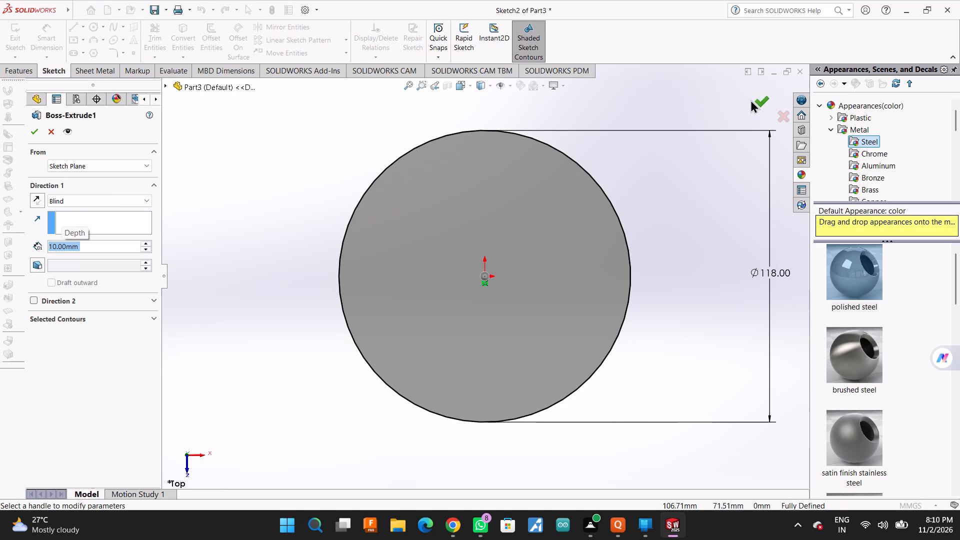
pyautogui.moveTo(752, 99); pyautogui.dragTo(757, 98)
# On the Top Plane, sketch a horizontal centreline about 156 mm long through the origin, extending beyond both sides of the flange.
pyautogui.scroll(1, 728, 327)
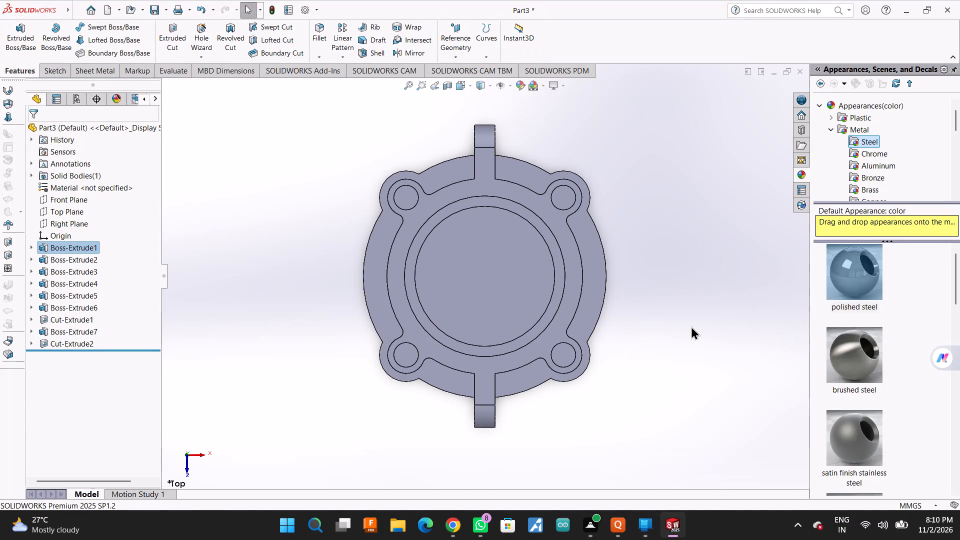
pyautogui.moveTo(682, 326); pyautogui.dragTo(658, 203, button='middle')
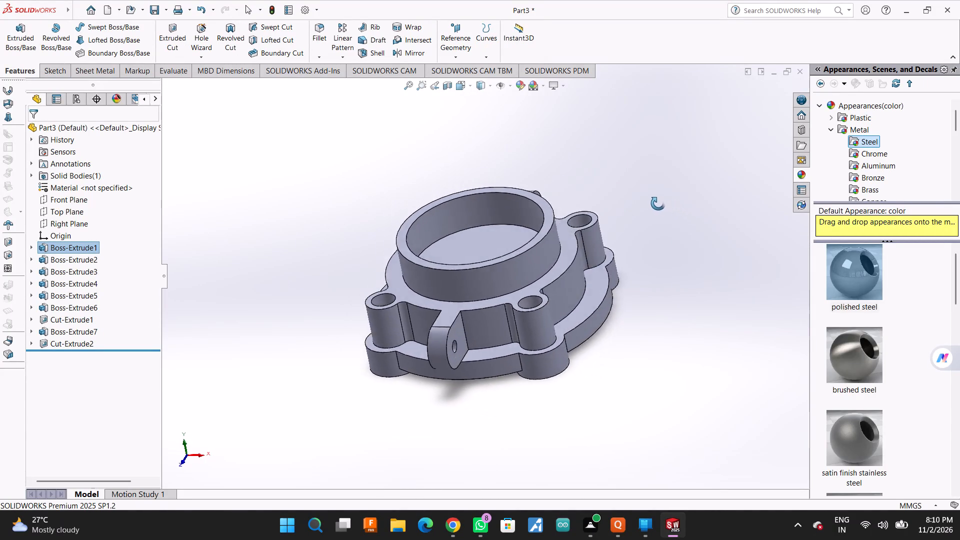
pyautogui.moveTo(658, 203); pyautogui.dragTo(705, 264, button='middle')
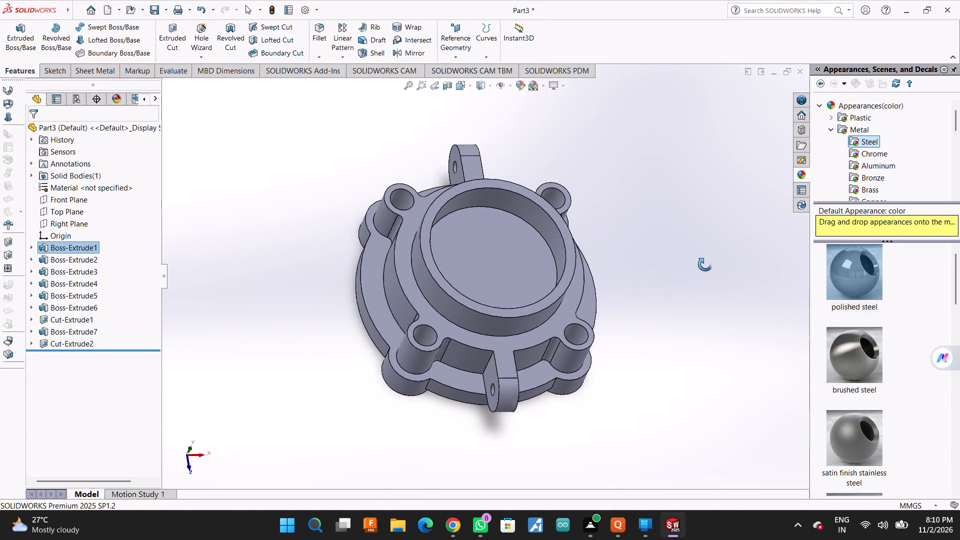
pyautogui.moveTo(705, 264); pyautogui.dragTo(705, 265, button='middle')
pyautogui.moveTo(695, 266); pyautogui.dragTo(672, 274, button='middle')
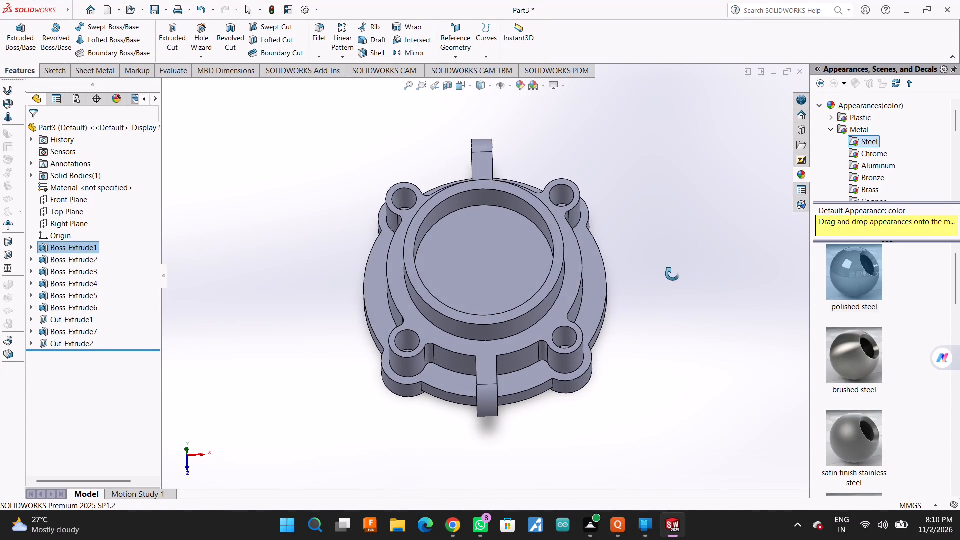
pyautogui.moveTo(672, 274); pyautogui.dragTo(666, 276, button='middle')
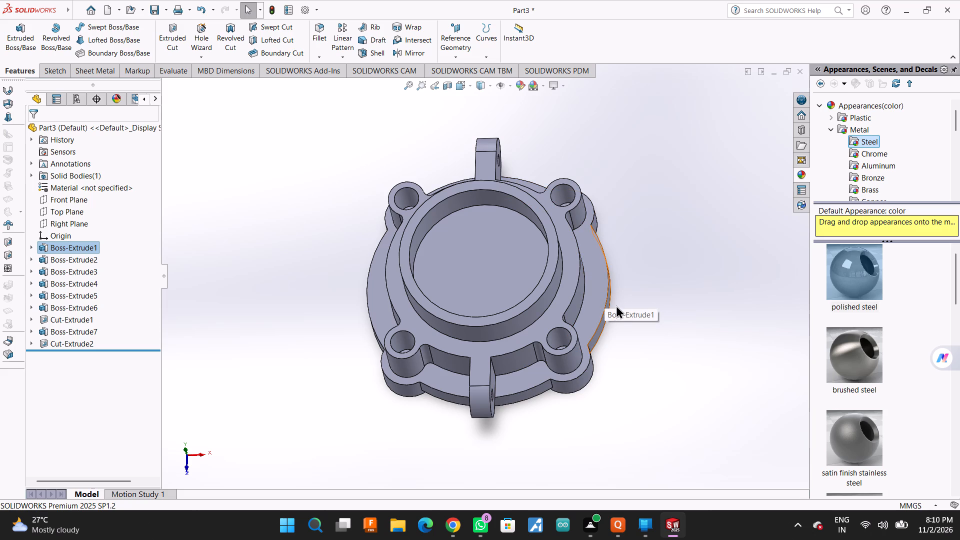
pyautogui.click(63, 215)
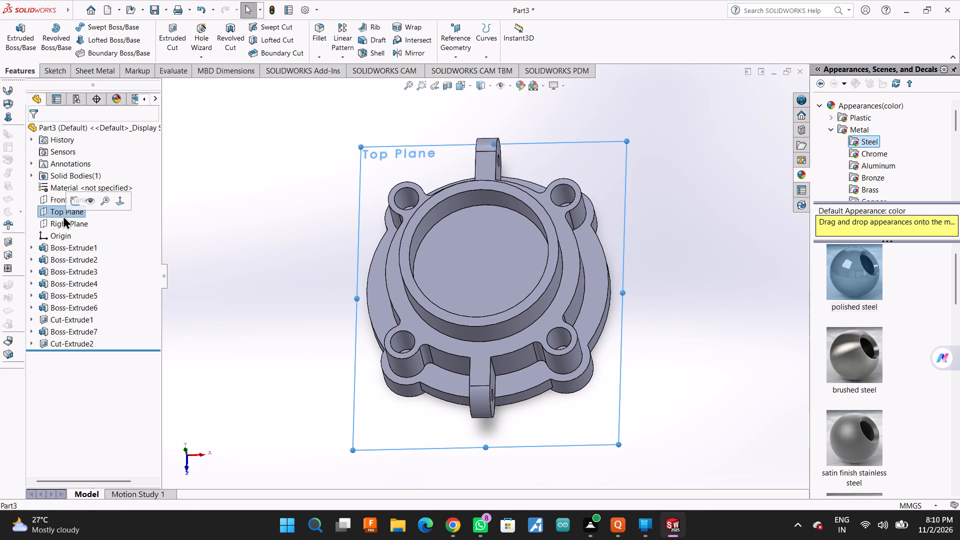
pyautogui.click(121, 201)
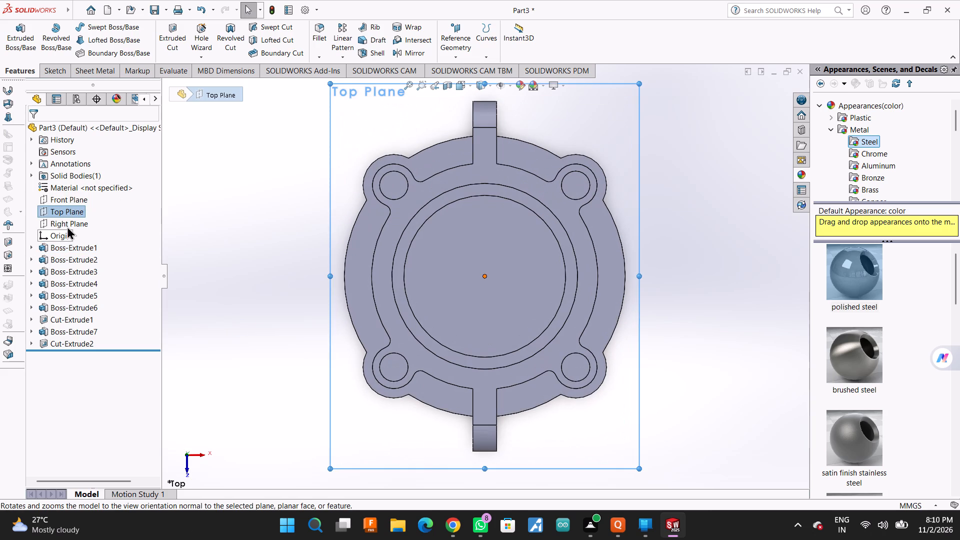
pyautogui.click(66, 215)
pyautogui.click(73, 201)
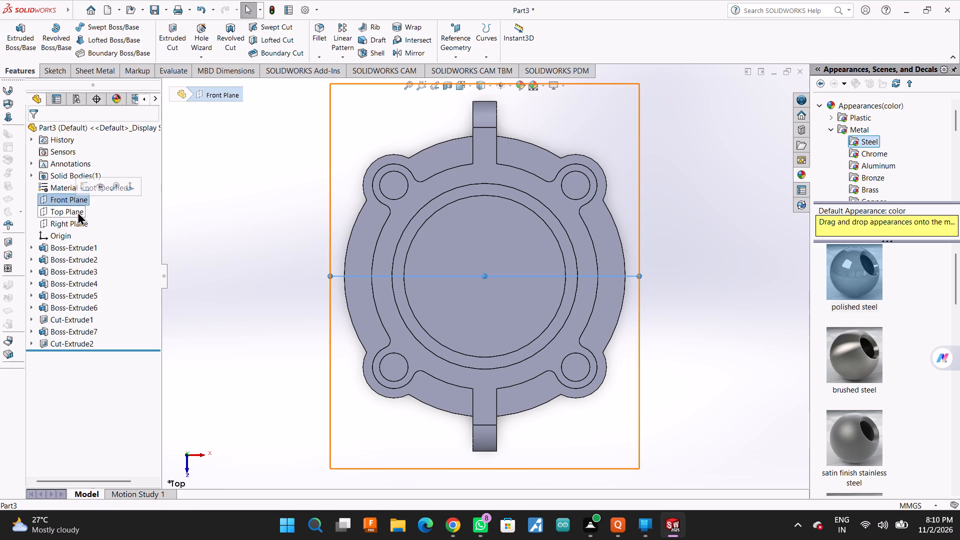
pyautogui.click(75, 215)
pyautogui.click(80, 204)
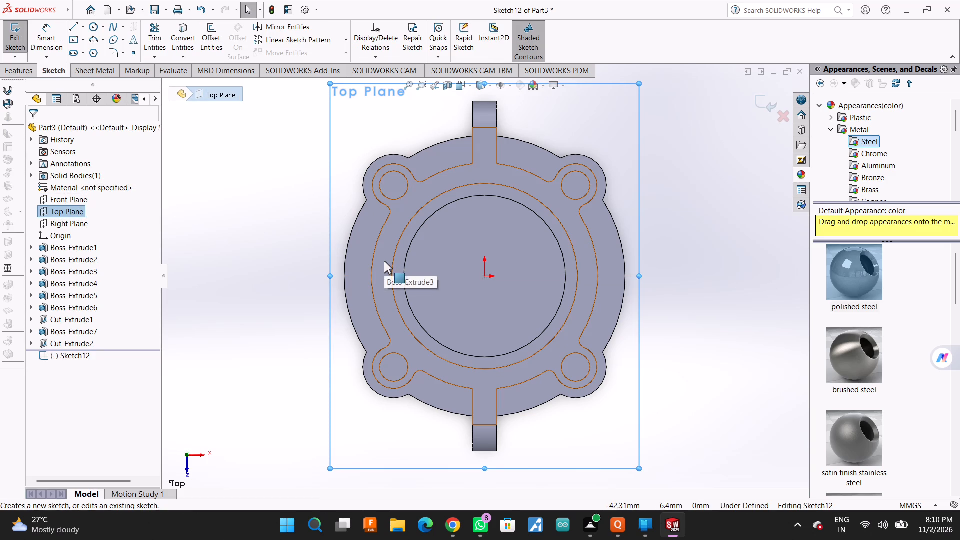
pyautogui.click(85, 24)
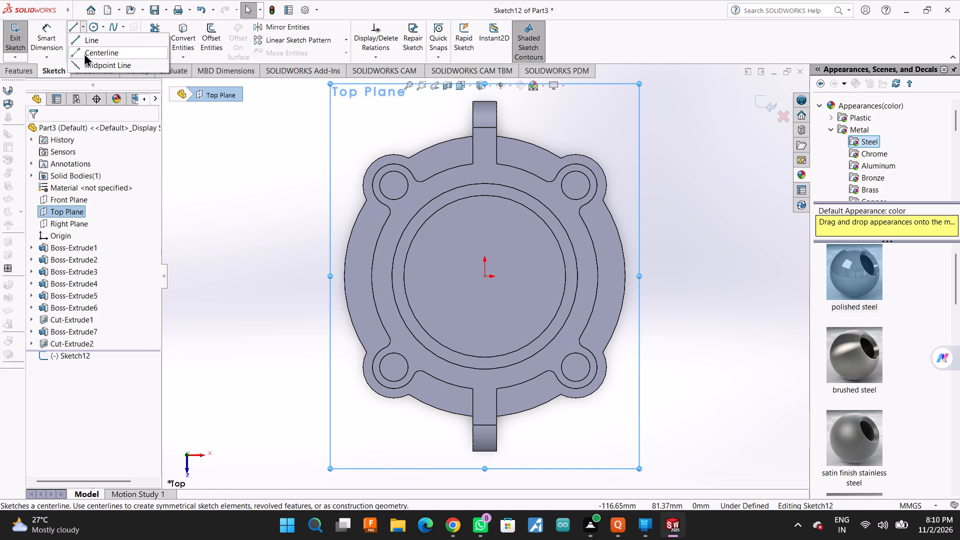
pyautogui.click(84, 53)
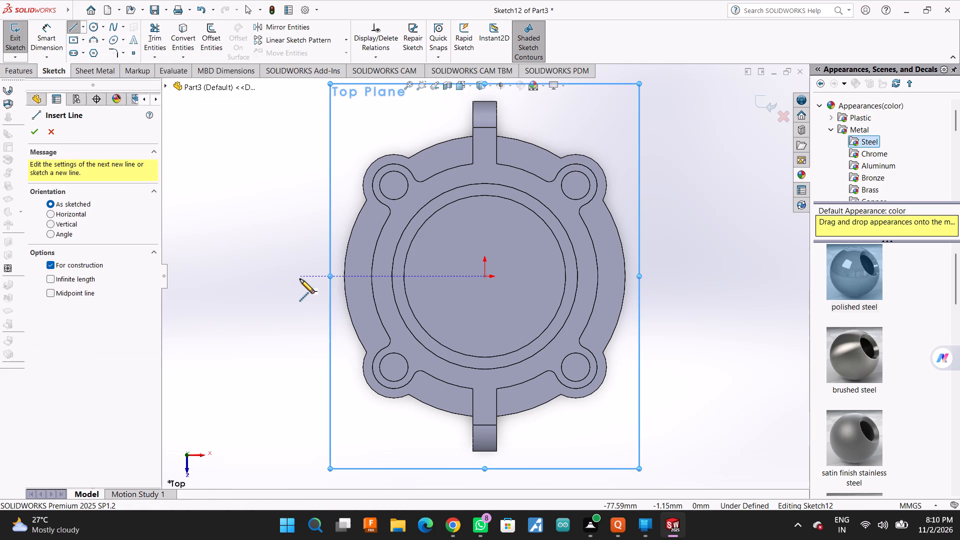
pyautogui.click(300, 279)
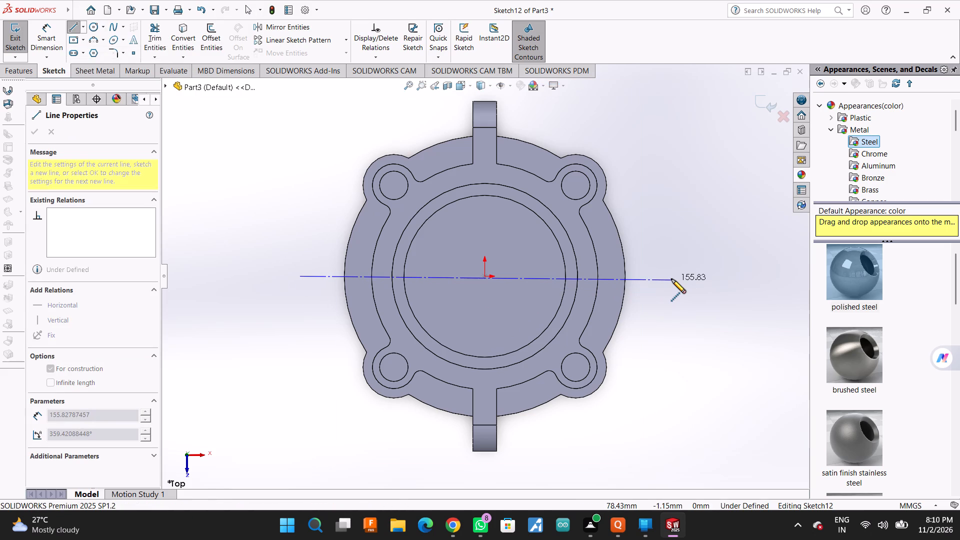
pyautogui.click(671, 279)
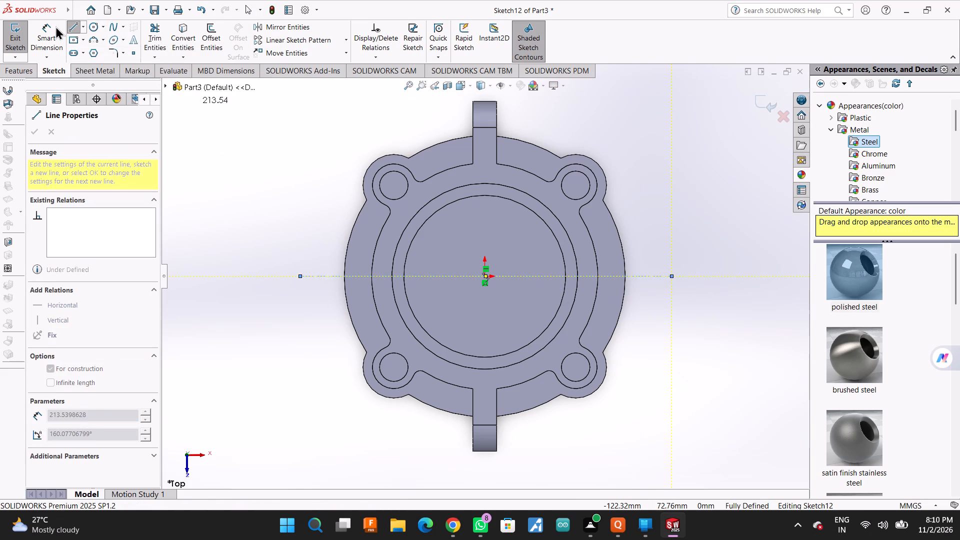
# Dimension the centreline's negative-X end from the origin and set it to 161/2, giving 80.5 mm.
pyautogui.click(49, 25)
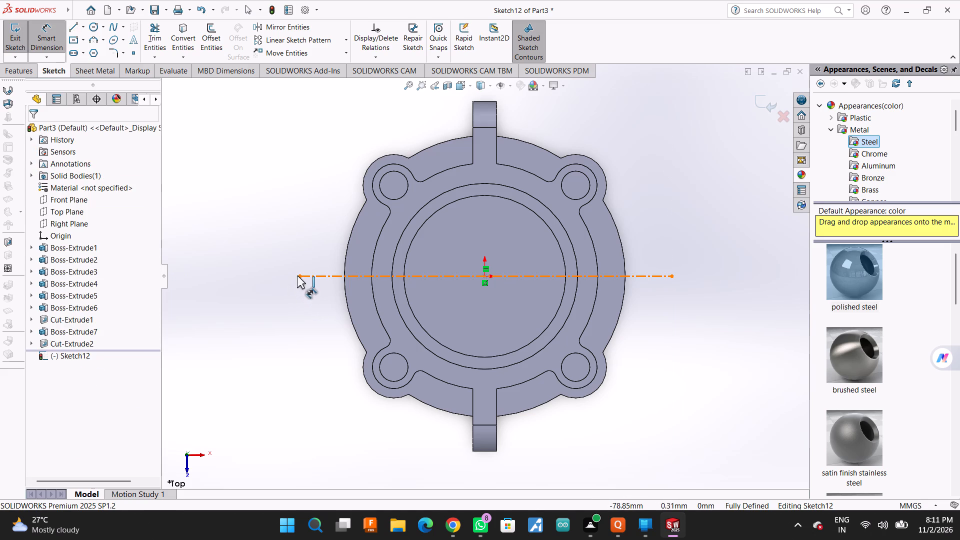
pyautogui.click(297, 275)
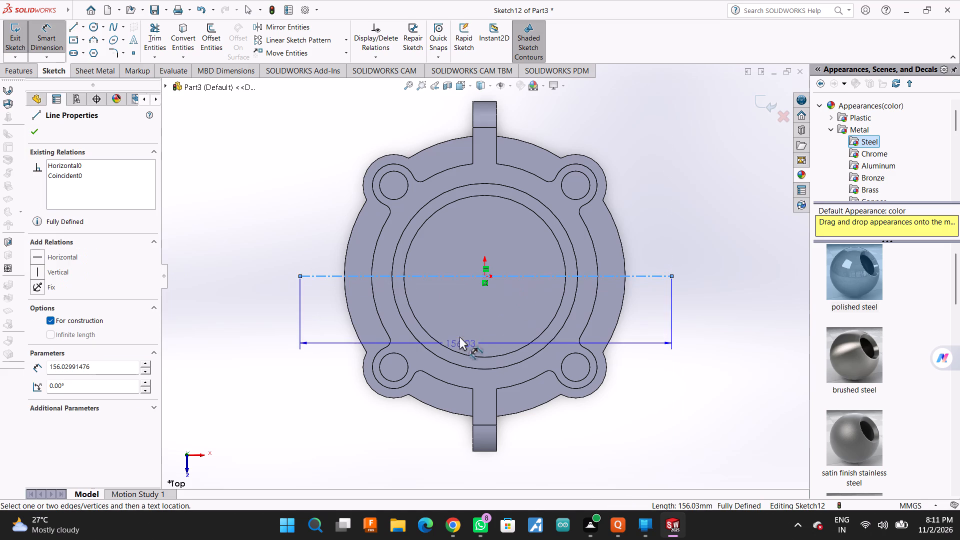
pyautogui.click(484, 276)
pyautogui.press('Escape')
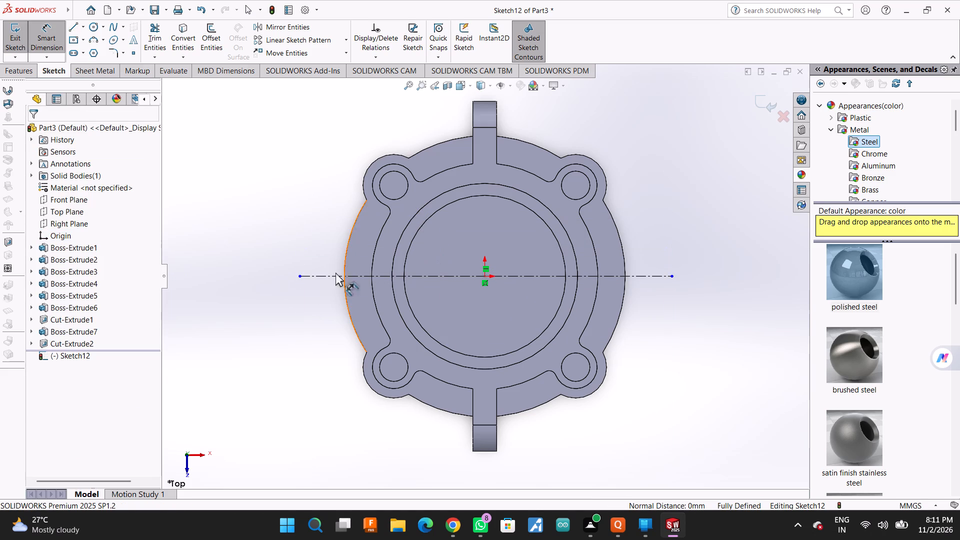
pyautogui.click(300, 274)
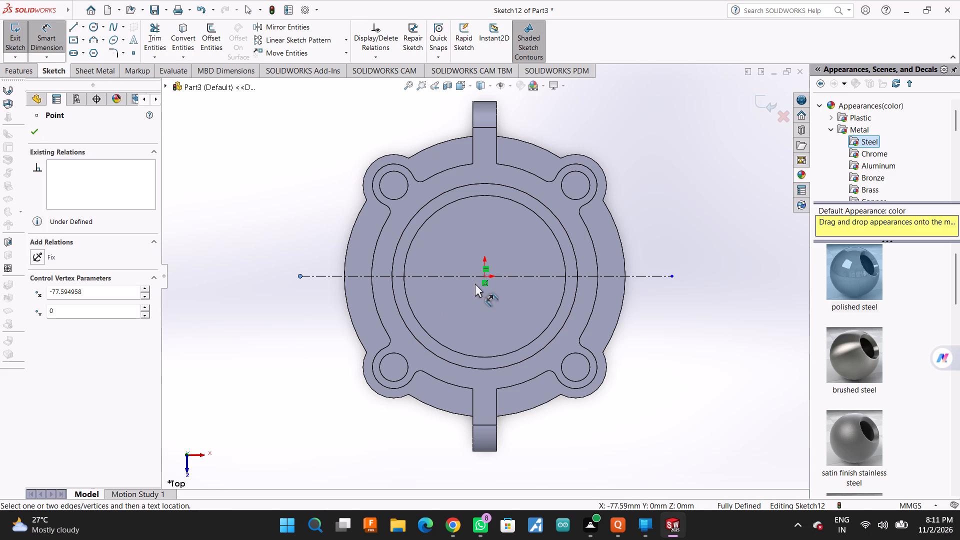
pyautogui.click(484, 276)
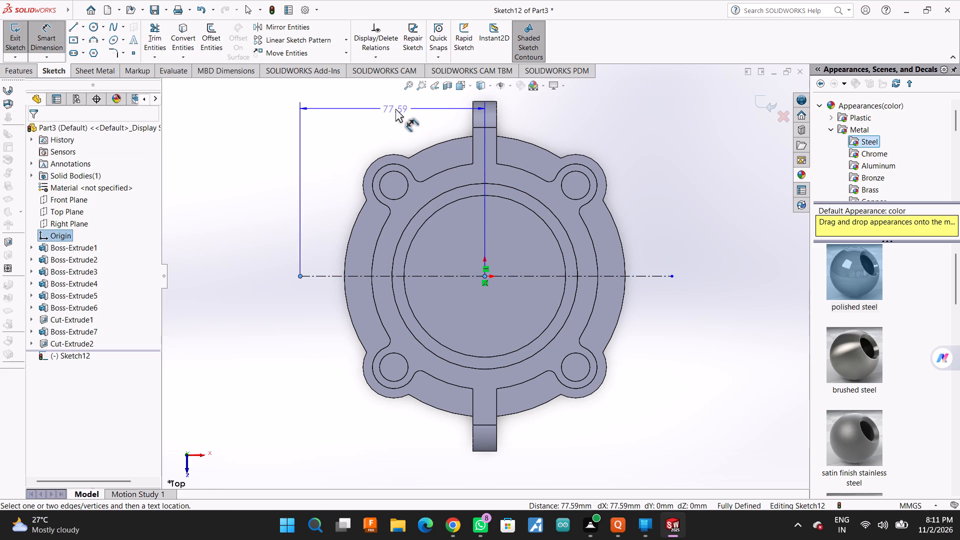
pyautogui.click(395, 108)
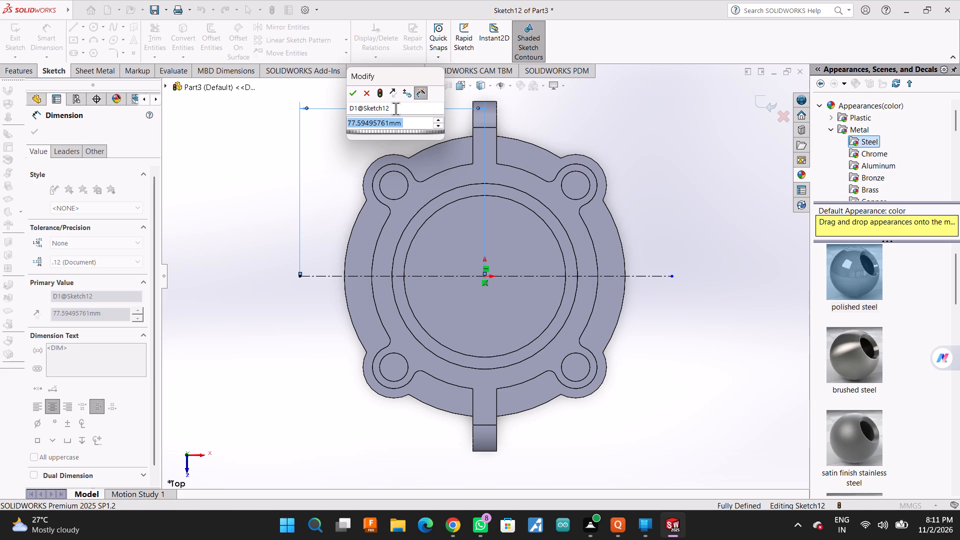
pyautogui.write('161/2')
pyautogui.press('Return')
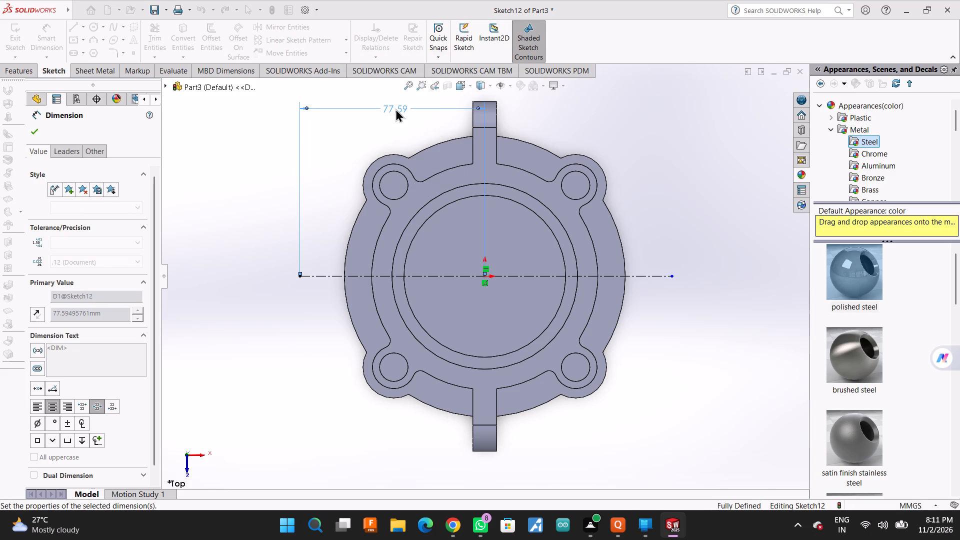
# Dimension the centreline's positive-X end from the origin and set it to 161/2, giving 80.5 mm.
pyautogui.click(485, 278)
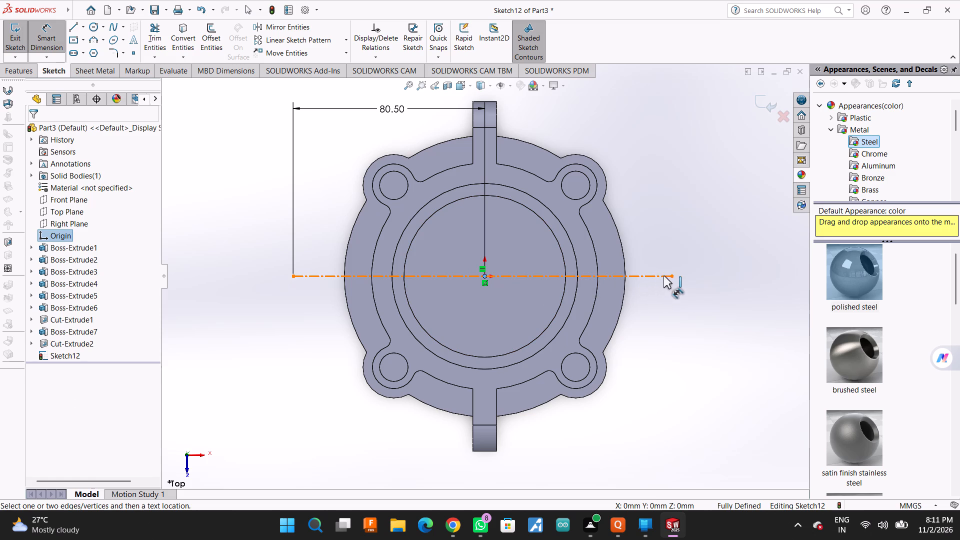
pyautogui.click(671, 275)
pyautogui.click(585, 116)
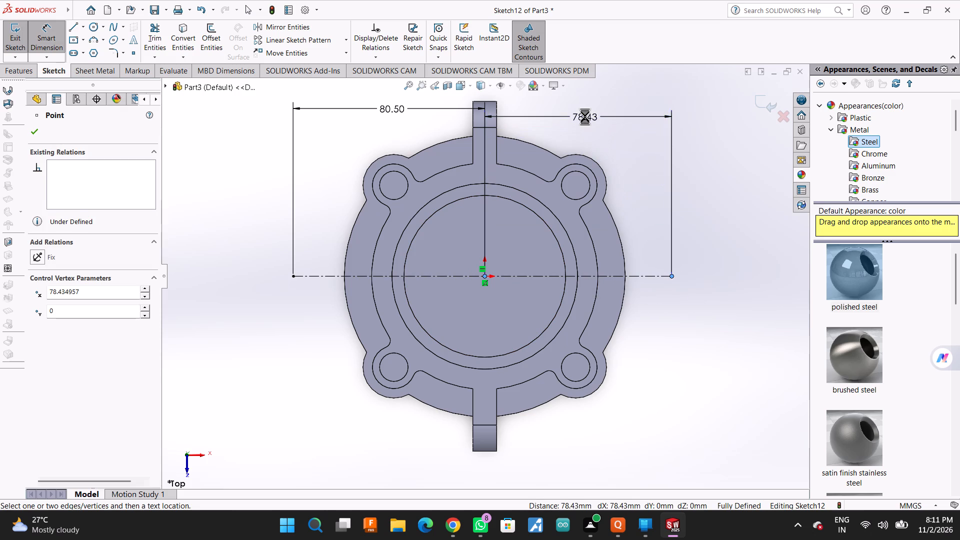
pyautogui.write('161/2')
pyautogui.press('Return')
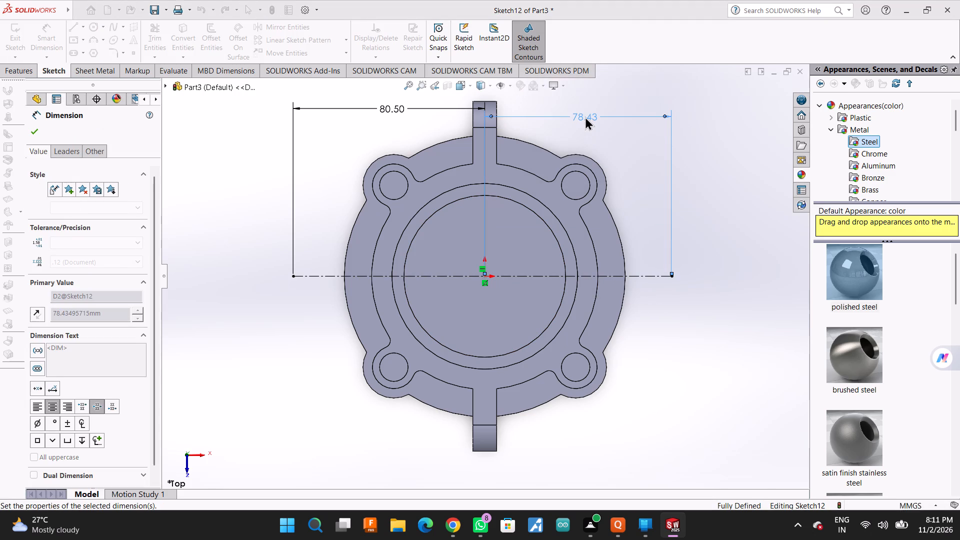
pyautogui.click(30, 128)
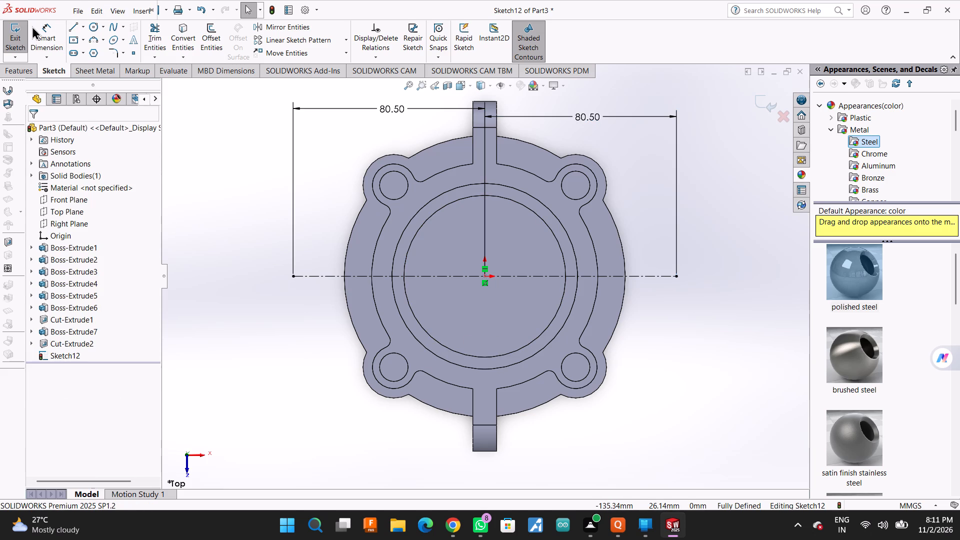
# Sketch two concentric circles centred on the centreline's negative-X end, with radii of about 26 mm and 15 mm.
pyautogui.click(91, 25)
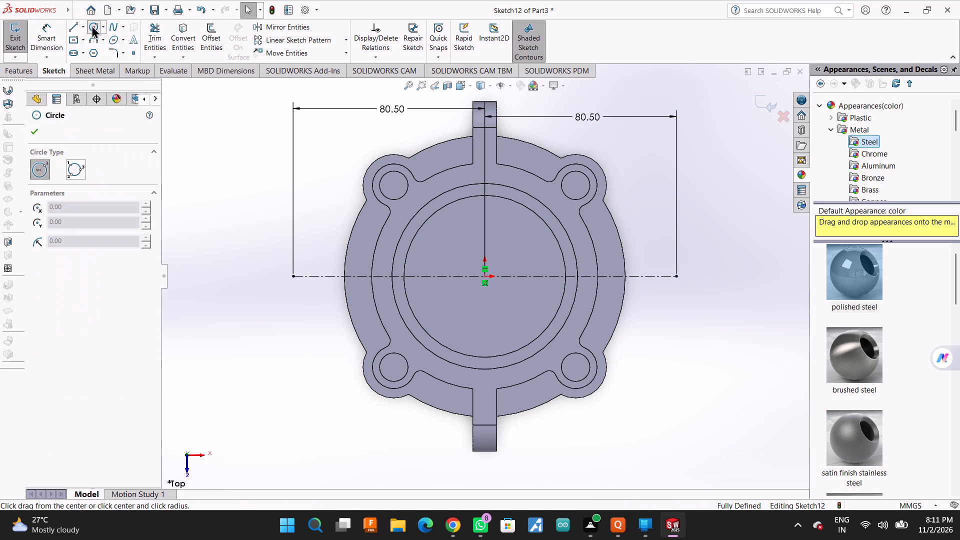
pyautogui.click(294, 276)
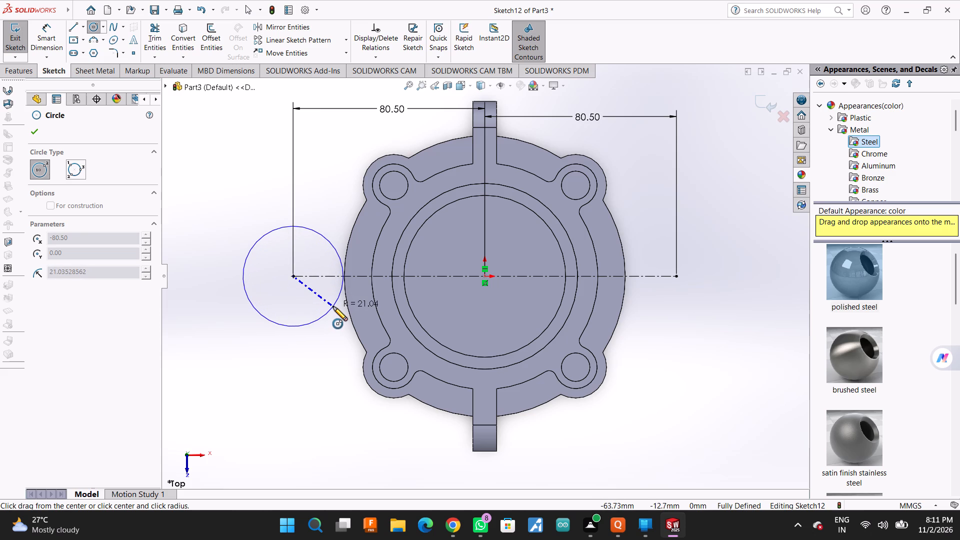
pyautogui.click(356, 277)
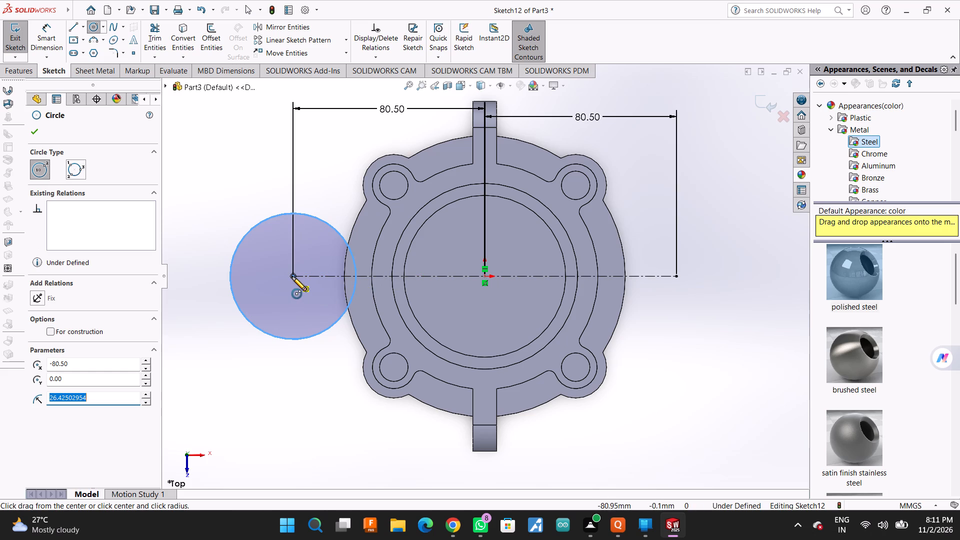
pyautogui.click(292, 276)
pyautogui.click(328, 276)
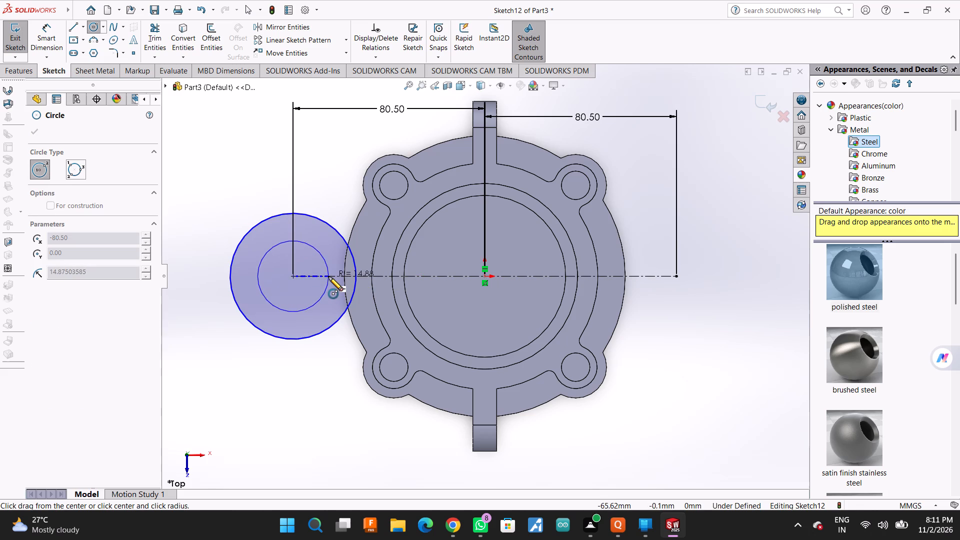
pyautogui.click(31, 134)
# Dimension the larger circle's diameter and set it to 14.5*2, giving 29 mm.
pyautogui.click(46, 24)
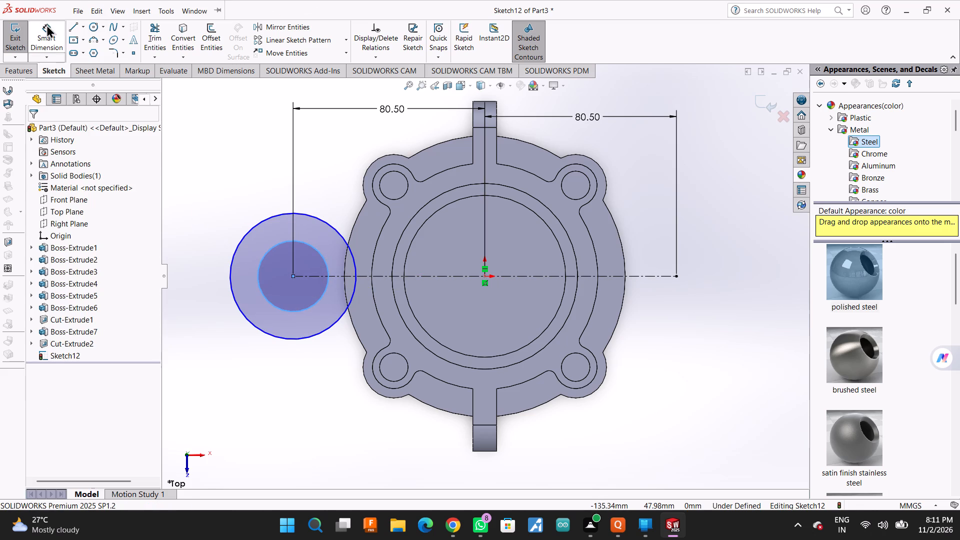
pyautogui.click(234, 253)
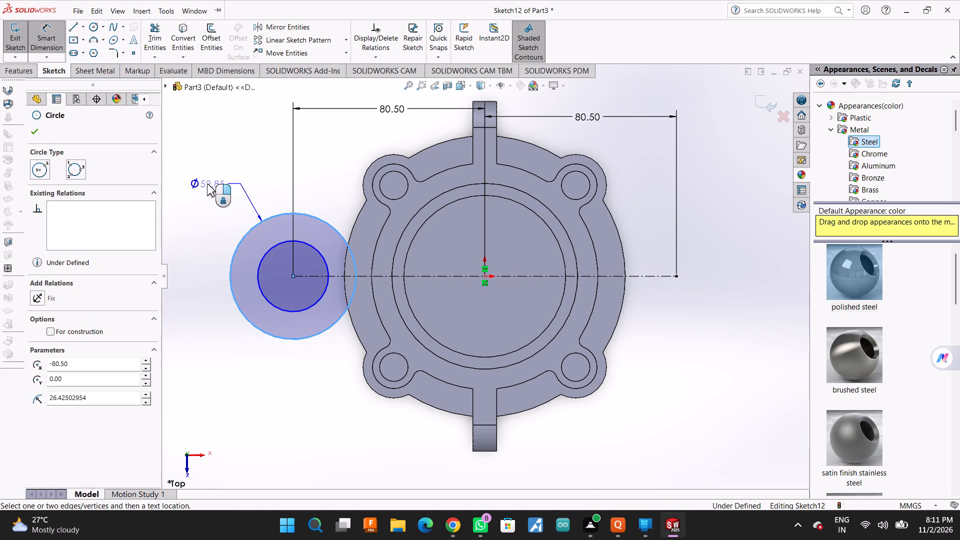
pyautogui.click(207, 183)
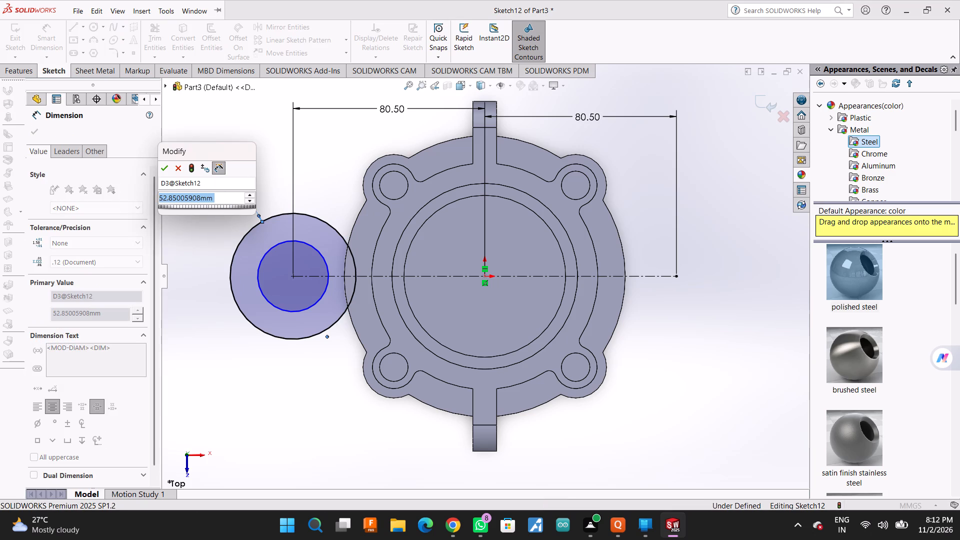
pyautogui.write('14.5')
pyautogui.write('*2')
pyautogui.press('Return')
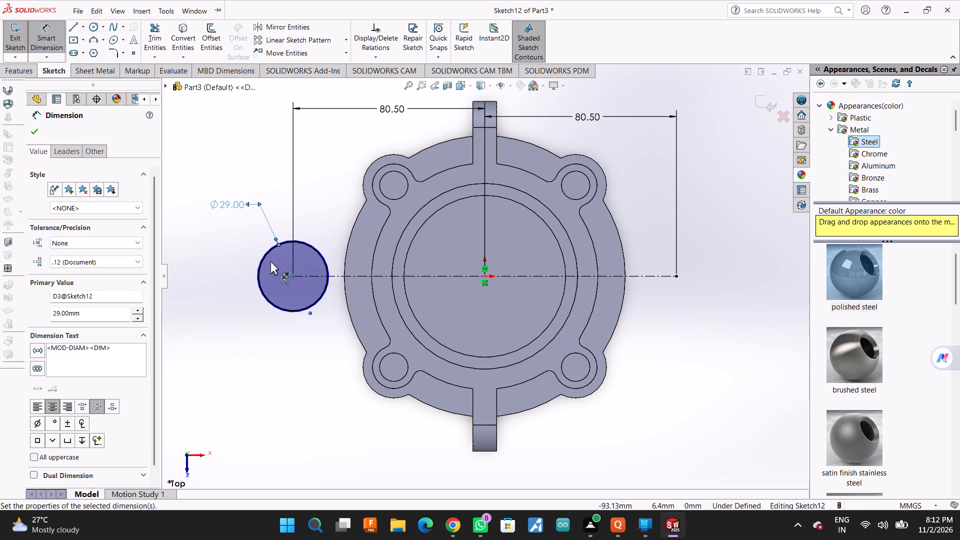
# Dimension the other concentric circle's diameter and set it to 8*2, giving 16 mm.
pyautogui.scroll(-12, 278, 257)
pyautogui.scroll(-1, 360, 237)
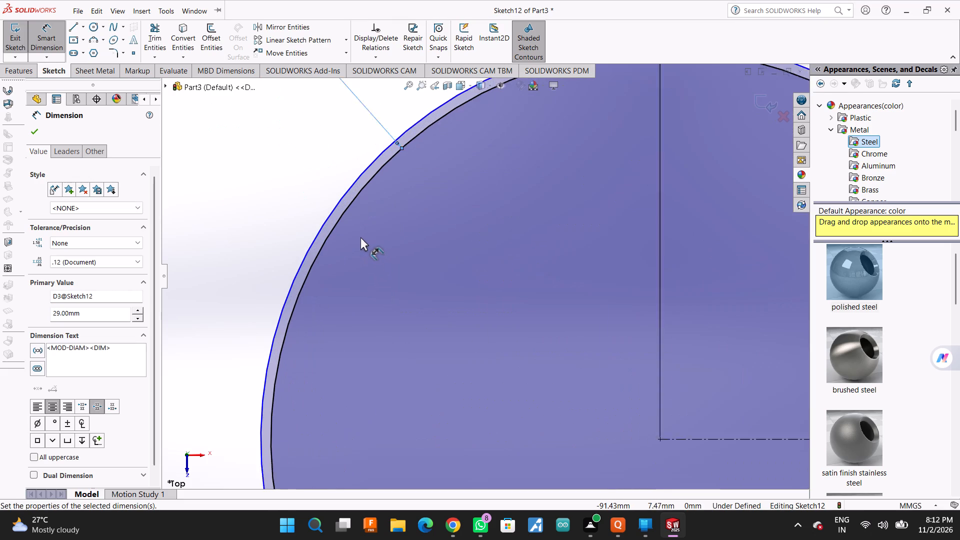
pyautogui.scroll(-3, 360, 237)
pyautogui.click(330, 205)
pyautogui.scroll(2, 354, 282)
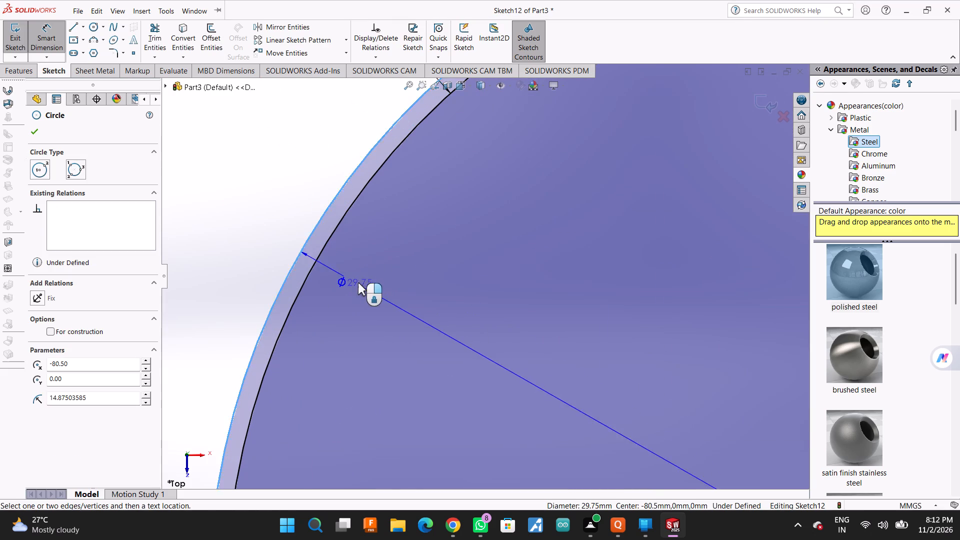
pyautogui.scroll(3, 358, 282)
pyautogui.click(308, 279)
pyautogui.scroll(3, 308, 284)
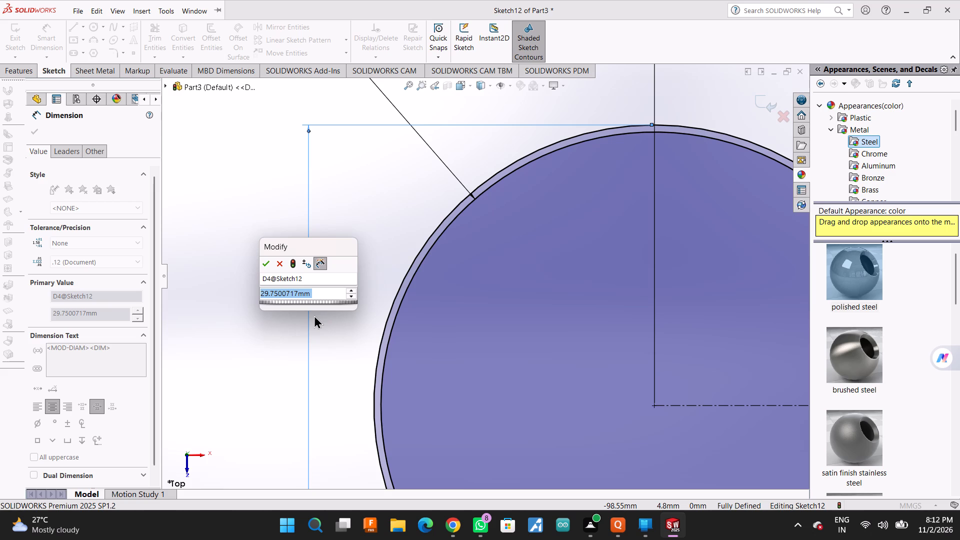
pyautogui.press('1')
pyautogui.press('BackSpace')
pyautogui.write('8*2')
pyautogui.press('Return')
pyautogui.scroll(5, 314, 315)
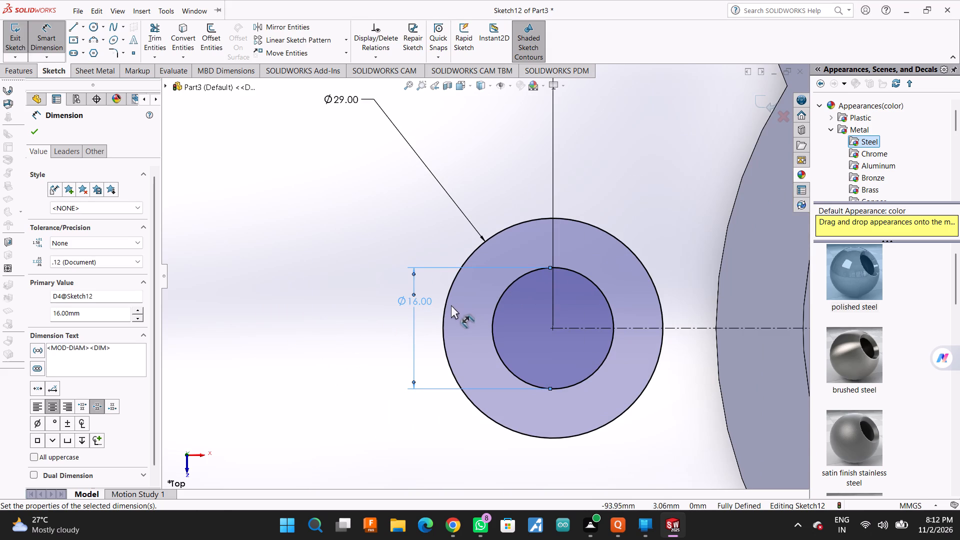
pyautogui.scroll(4, 288, 277)
pyautogui.click(36, 131)
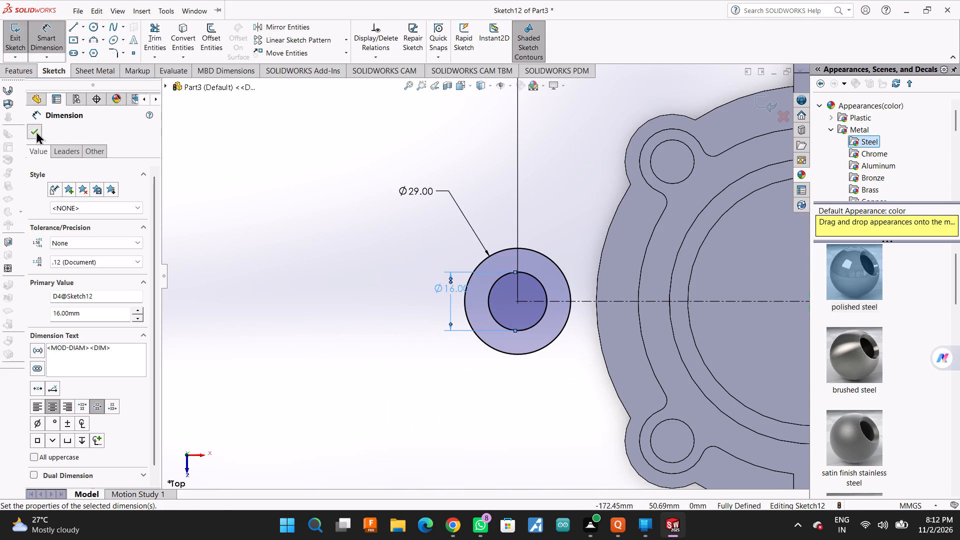
# Sketch a line about 42 mm long from the upper part of the 29 mm circle to the corner where the upper bolt lug meets the flange edge.
pyautogui.moveTo(69, 29); pyautogui.dragTo(77, 31)
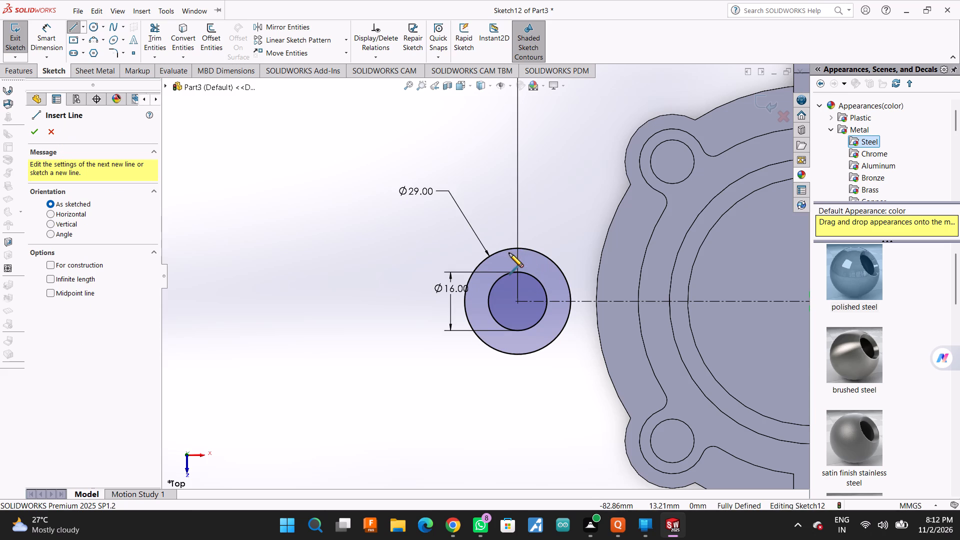
pyautogui.click(494, 254)
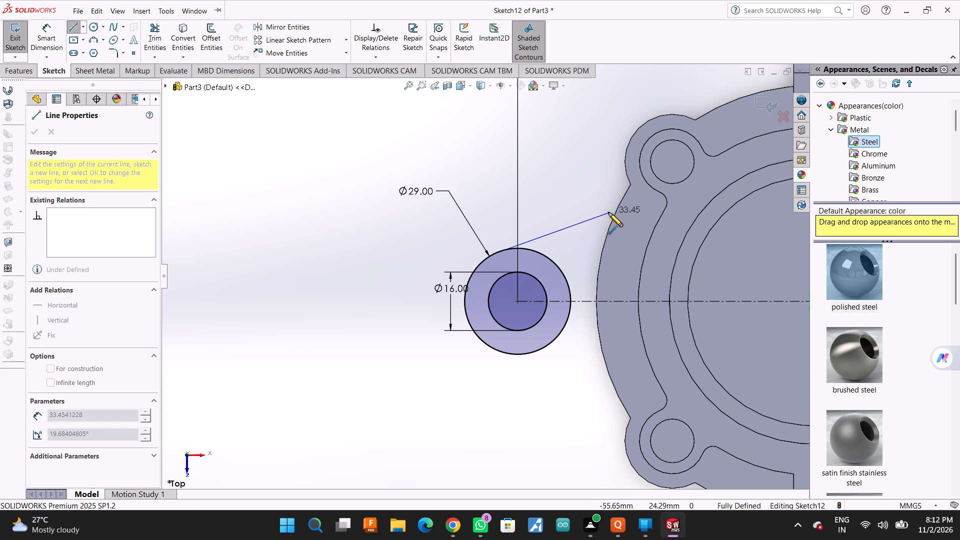
pyautogui.click(629, 185)
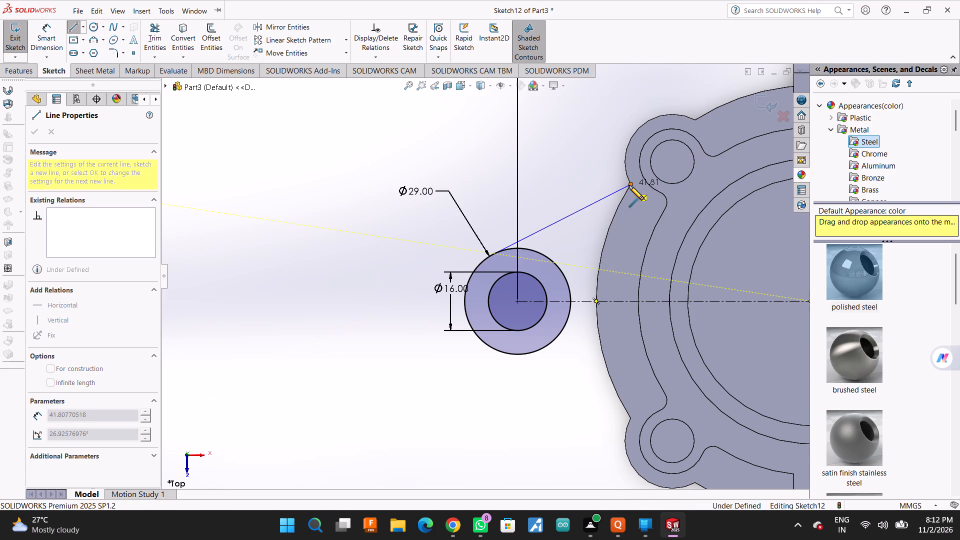
pyautogui.press('Escape')
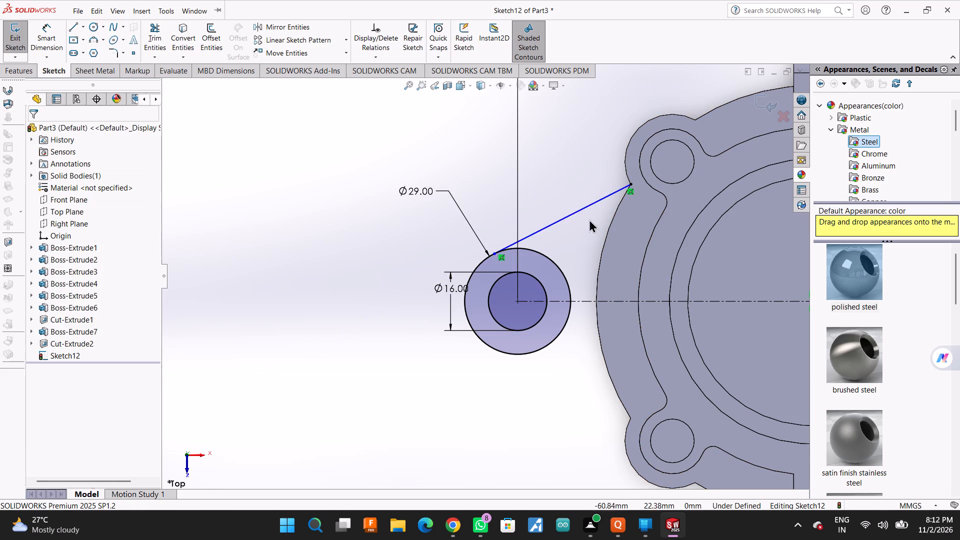
# Make the sloping line tangent to the 29 mm circle.
pyautogui.keyDown('ctrl'); pyautogui.click(585, 209); pyautogui.keyUp('ctrl')
pyautogui.keyDown('ctrl'); pyautogui.click(556, 261); pyautogui.keyUp('ctrl')
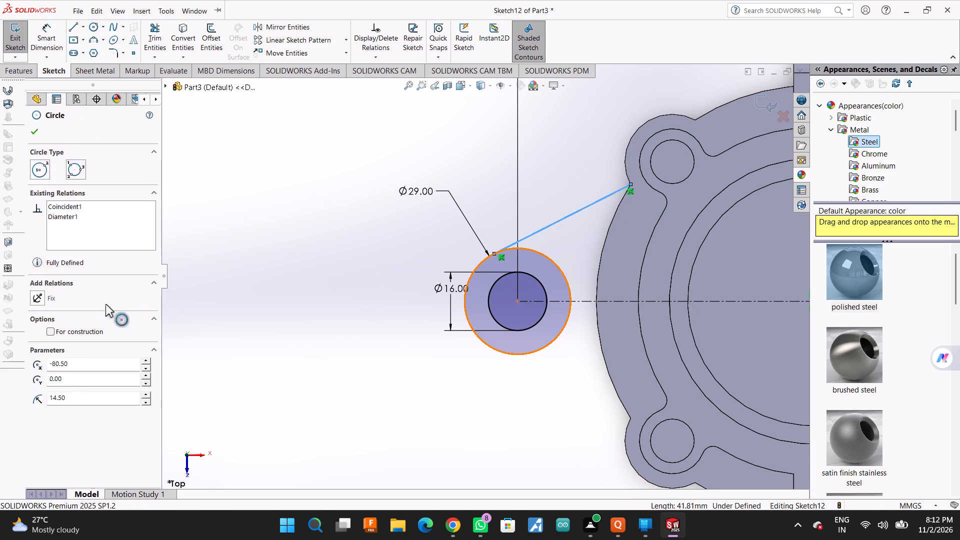
pyautogui.click(48, 306)
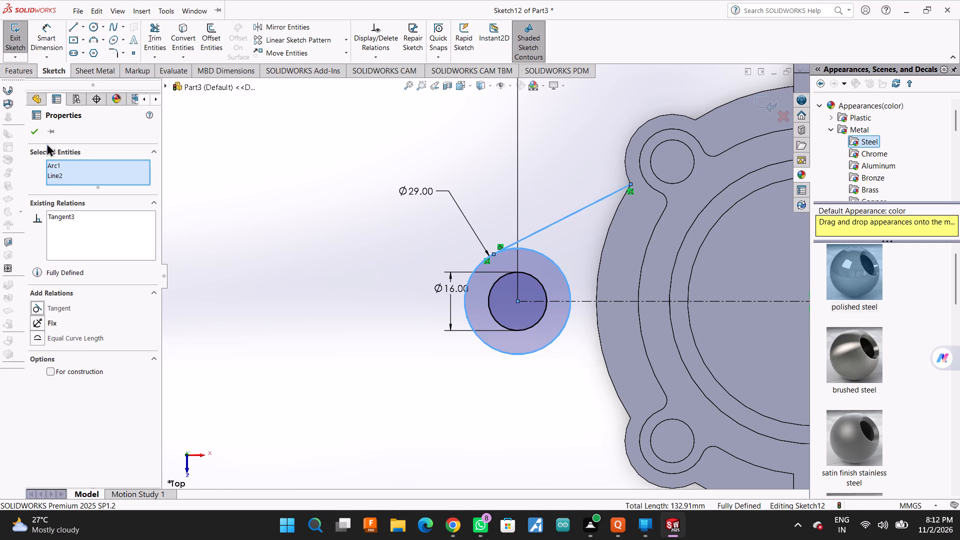
pyautogui.click(36, 132)
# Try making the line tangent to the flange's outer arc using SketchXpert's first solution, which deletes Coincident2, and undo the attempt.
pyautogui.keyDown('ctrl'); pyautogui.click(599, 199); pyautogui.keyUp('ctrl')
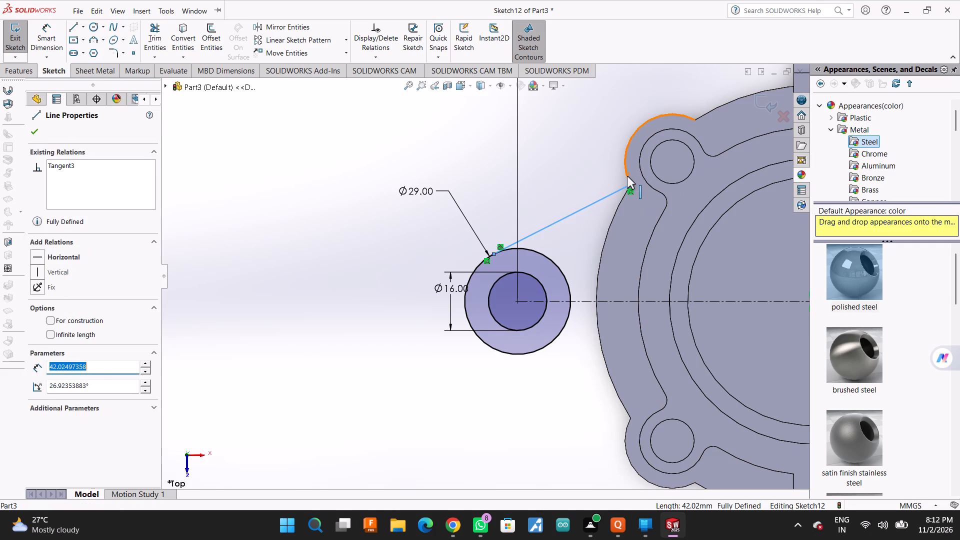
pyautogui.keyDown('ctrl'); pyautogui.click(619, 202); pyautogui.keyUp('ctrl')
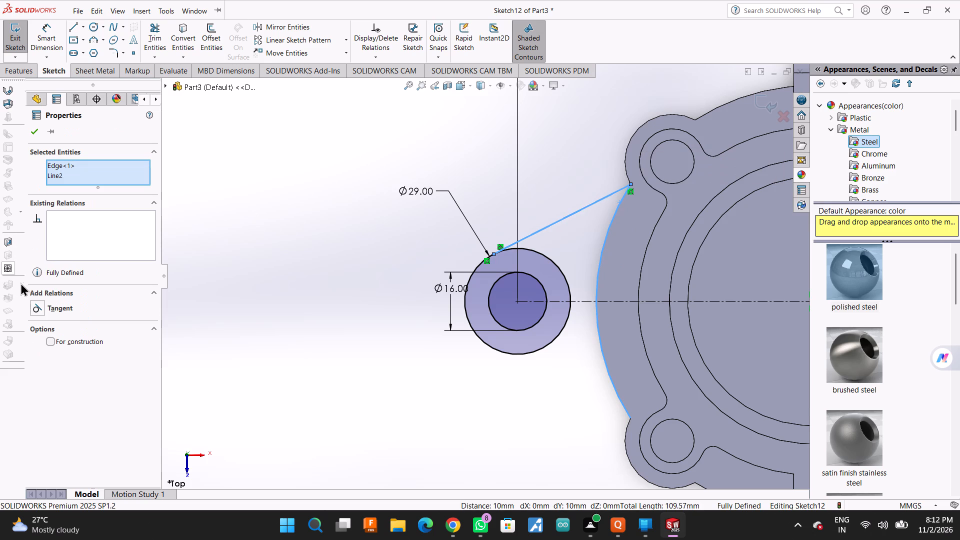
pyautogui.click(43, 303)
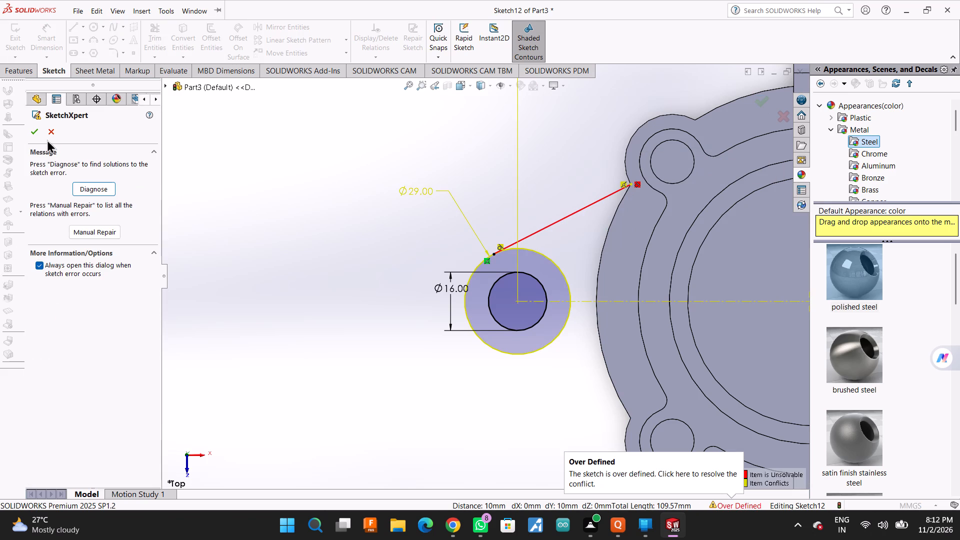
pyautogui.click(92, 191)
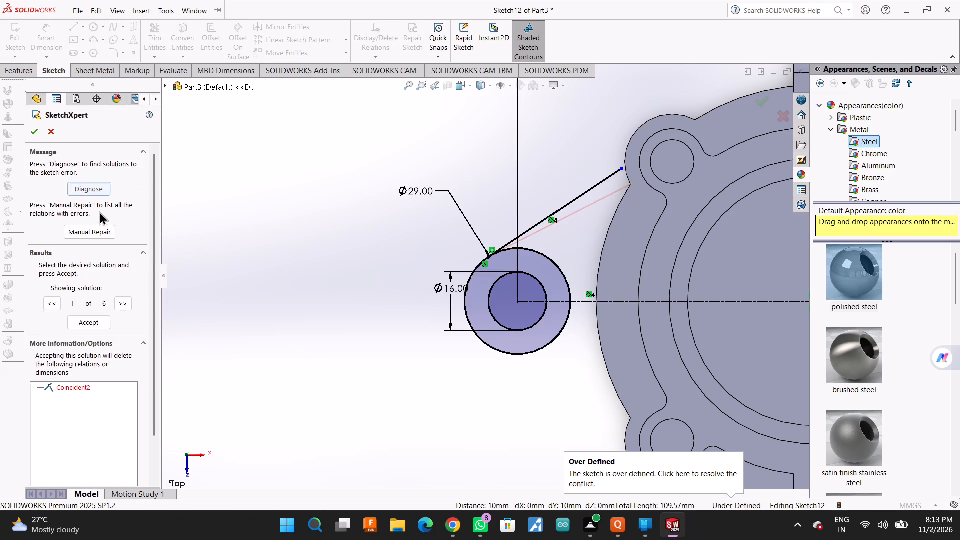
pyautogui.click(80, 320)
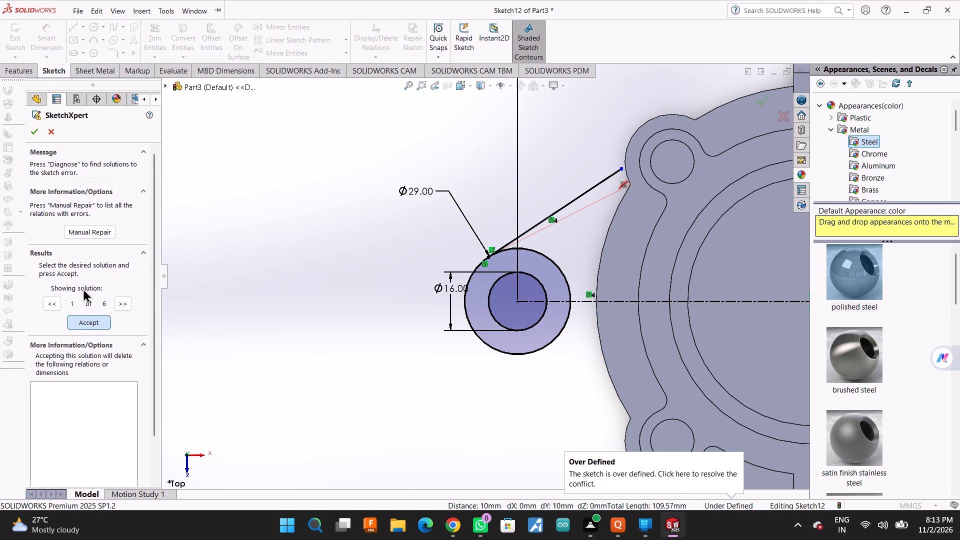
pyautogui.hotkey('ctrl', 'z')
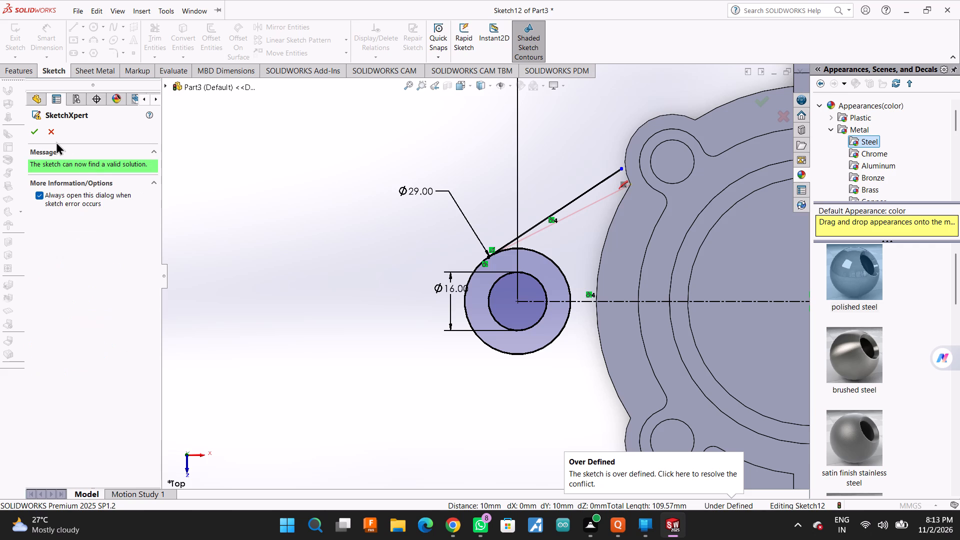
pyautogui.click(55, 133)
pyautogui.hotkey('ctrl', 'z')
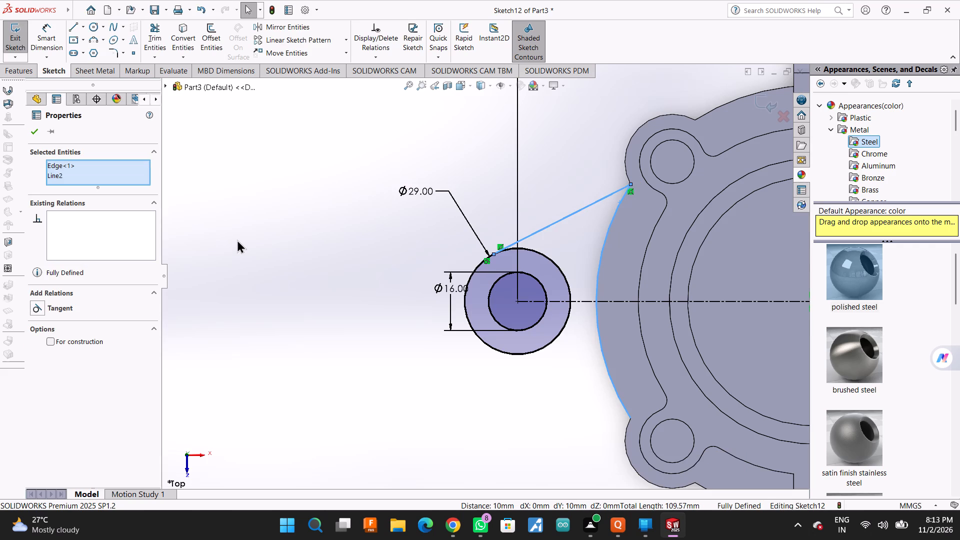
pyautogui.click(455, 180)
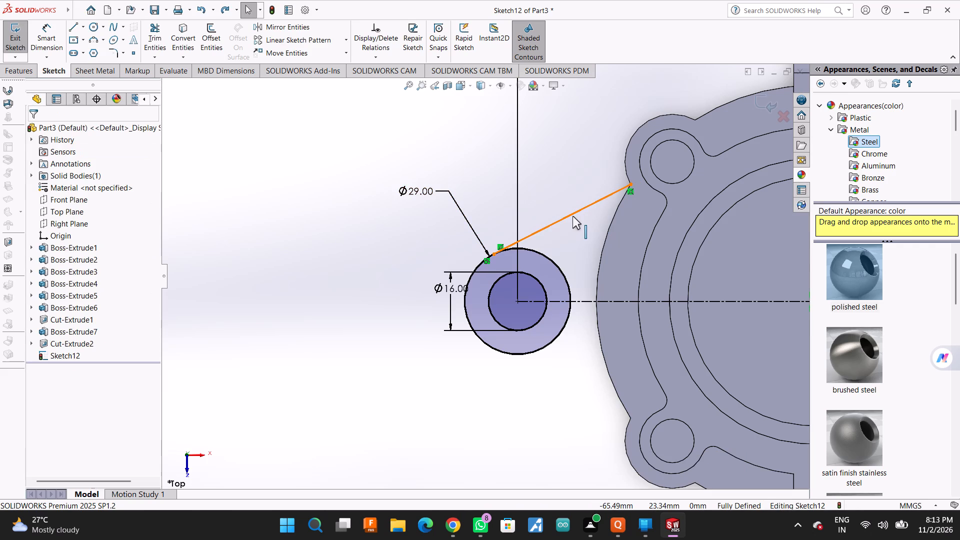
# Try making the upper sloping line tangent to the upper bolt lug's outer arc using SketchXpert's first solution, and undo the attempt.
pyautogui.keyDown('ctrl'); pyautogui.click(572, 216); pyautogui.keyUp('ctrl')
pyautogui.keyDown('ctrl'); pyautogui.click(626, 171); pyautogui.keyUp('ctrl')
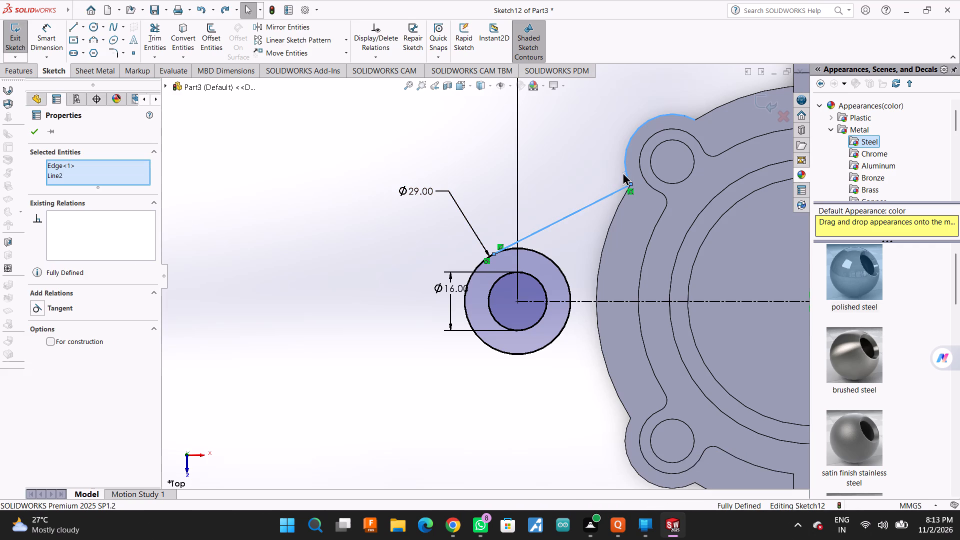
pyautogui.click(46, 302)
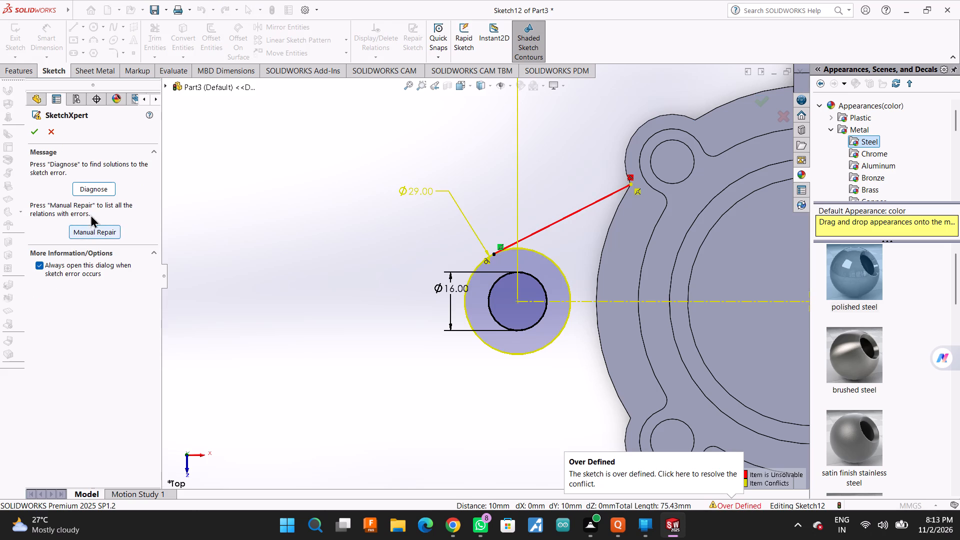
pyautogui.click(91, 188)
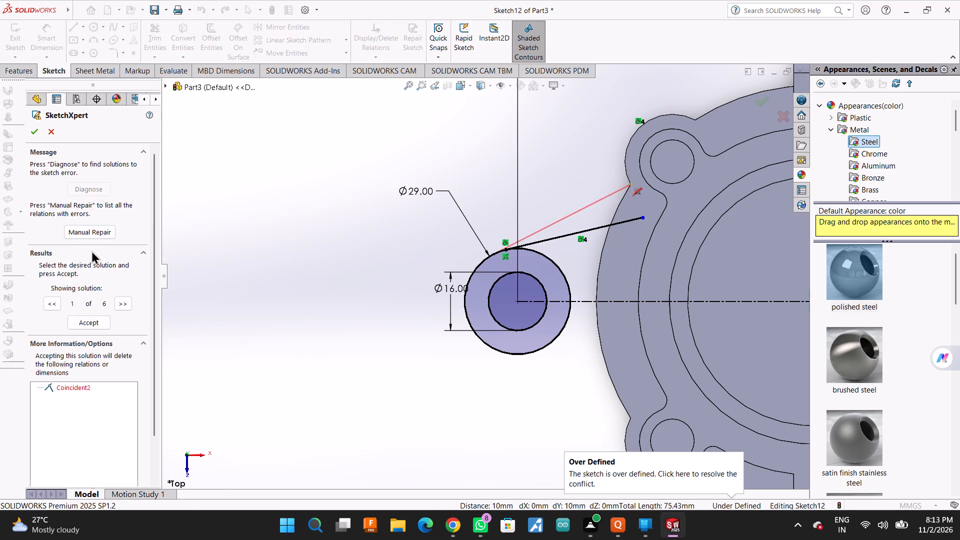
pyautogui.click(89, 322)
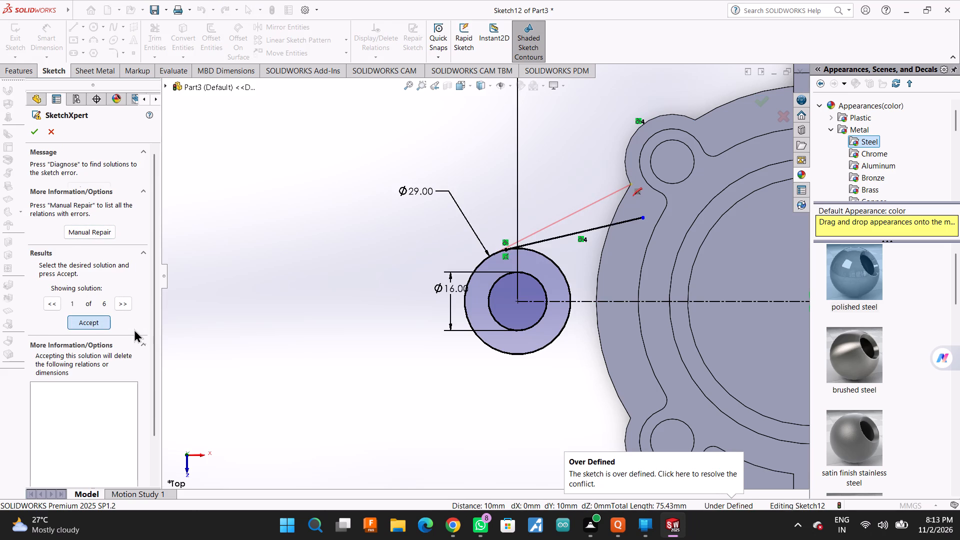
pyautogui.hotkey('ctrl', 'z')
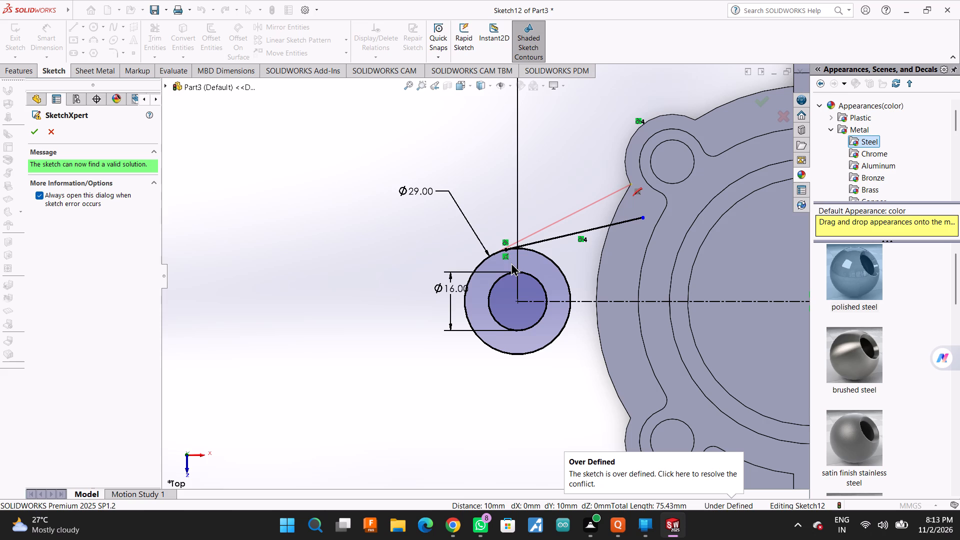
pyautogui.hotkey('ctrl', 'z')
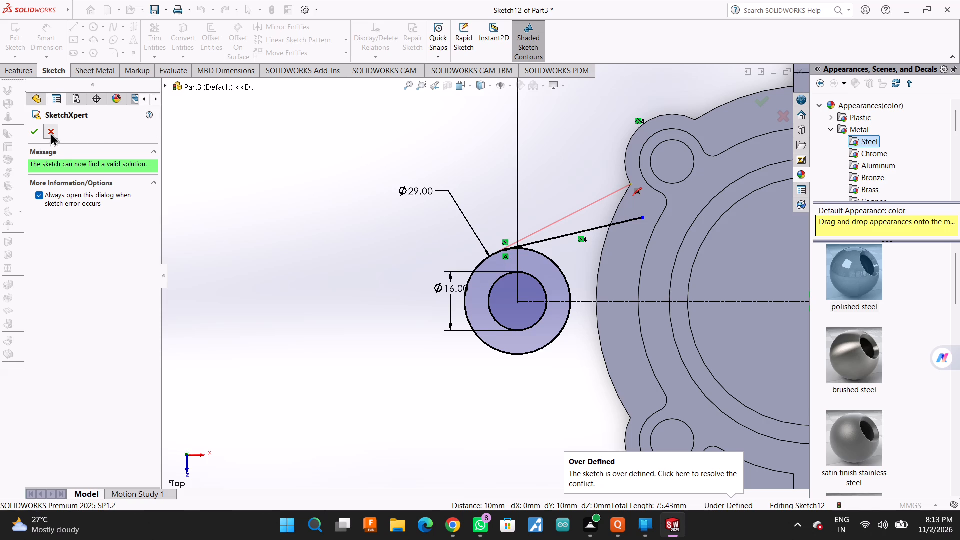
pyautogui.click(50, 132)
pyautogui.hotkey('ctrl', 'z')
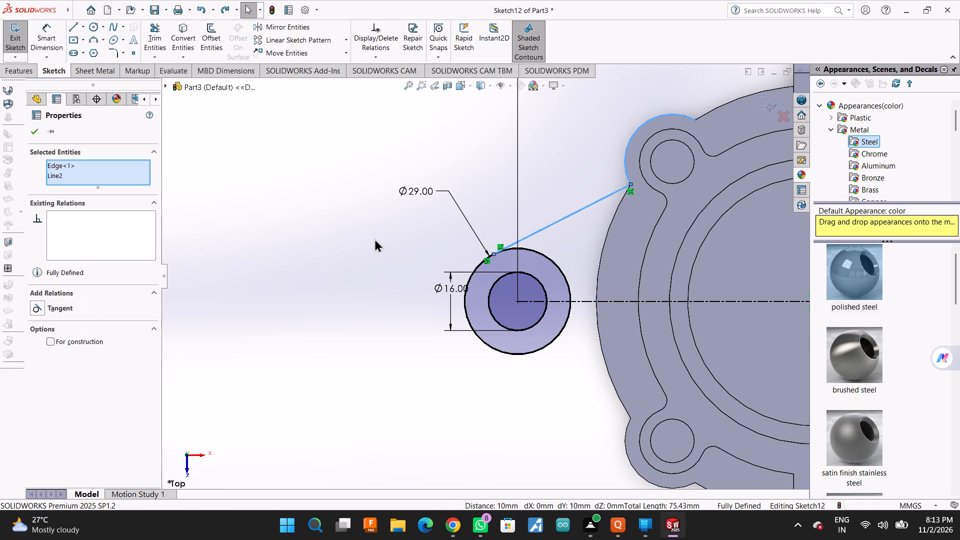
# Sketch a line about 42 mm long, tangent to the lower part of the 29 mm circle, ending where the lower bolt lug meets the flange edge.
pyautogui.click(74, 25)
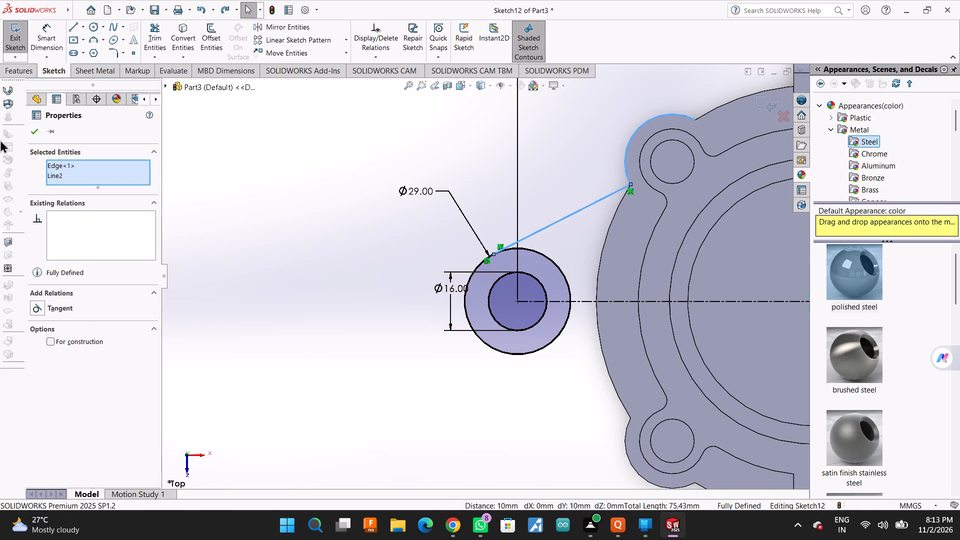
pyautogui.click(73, 21)
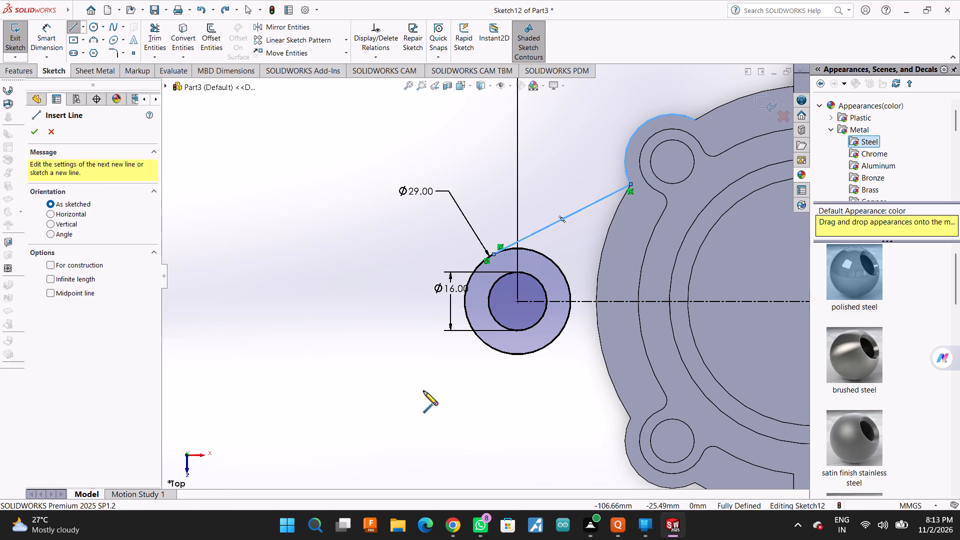
pyautogui.click(501, 352)
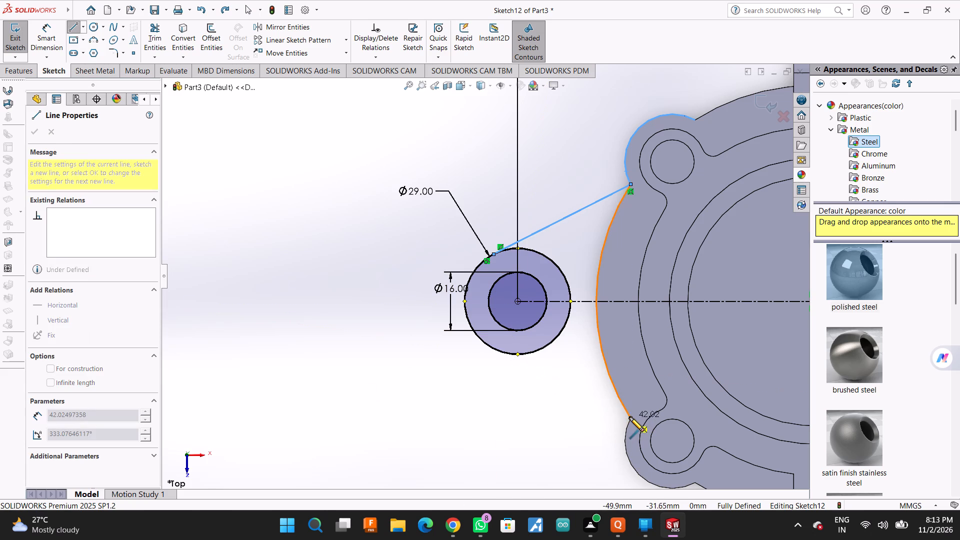
pyautogui.click(629, 417)
pyautogui.press('Escape')
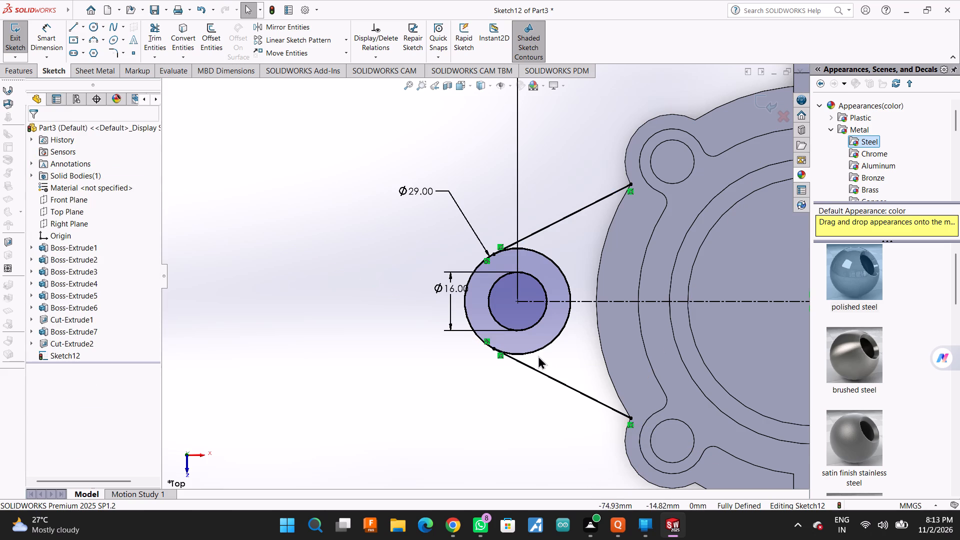
pyautogui.keyDown('ctrl'); pyautogui.click(536, 352); pyautogui.keyUp('ctrl')
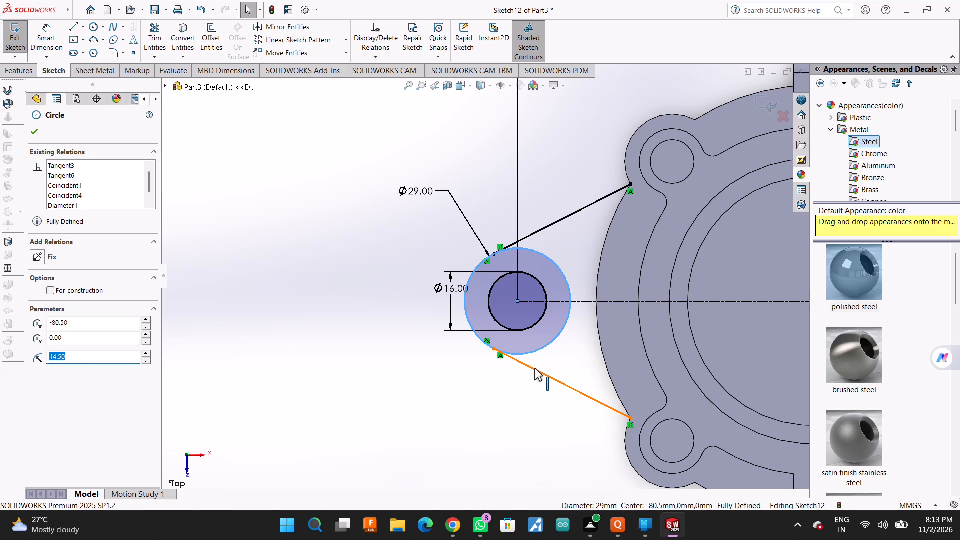
pyautogui.keyDown('ctrl'); pyautogui.click(534, 368); pyautogui.keyUp('ctrl')
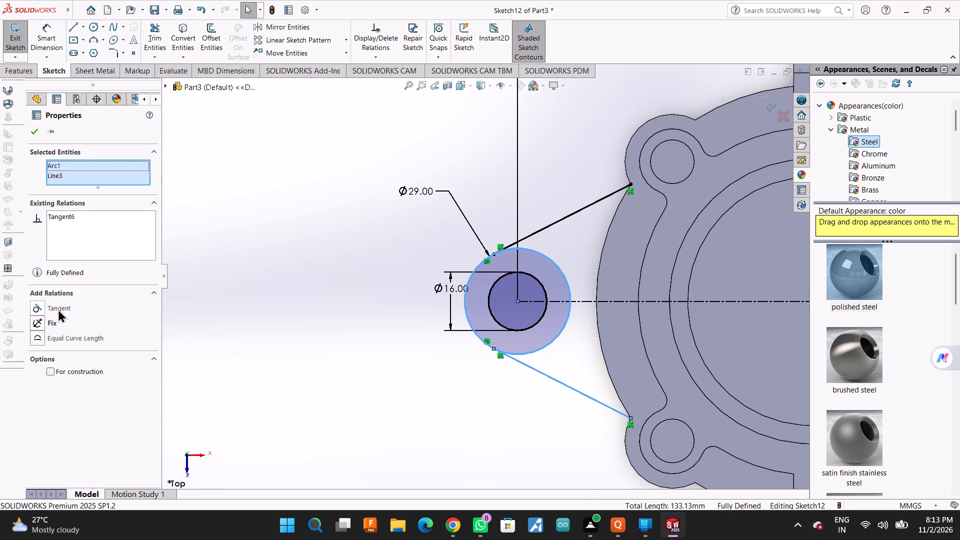
pyautogui.click(58, 309)
pyautogui.click(31, 131)
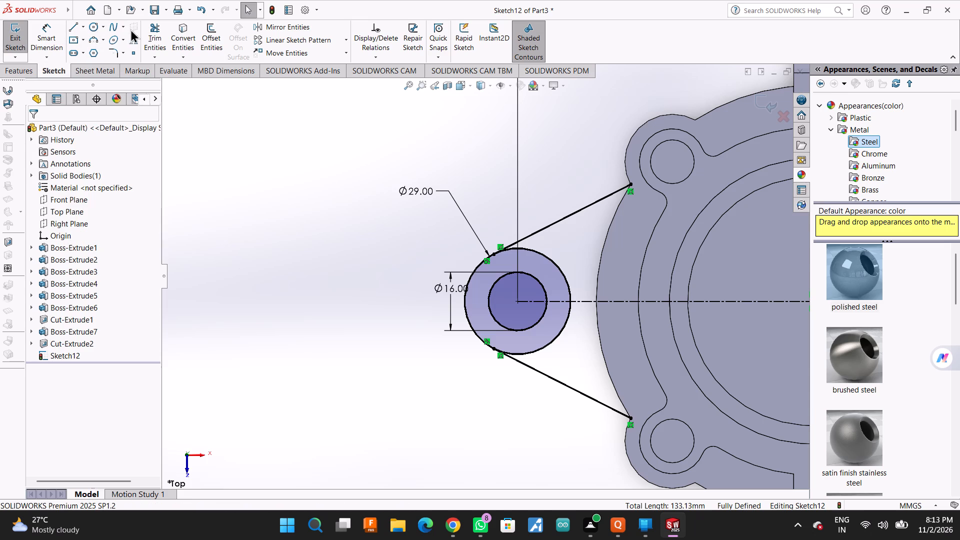
# Sketch two concentric circles, about 37 mm and 20 mm in diameter, centred on the free opposite end of the horizontal centreline.
pyautogui.click(90, 27)
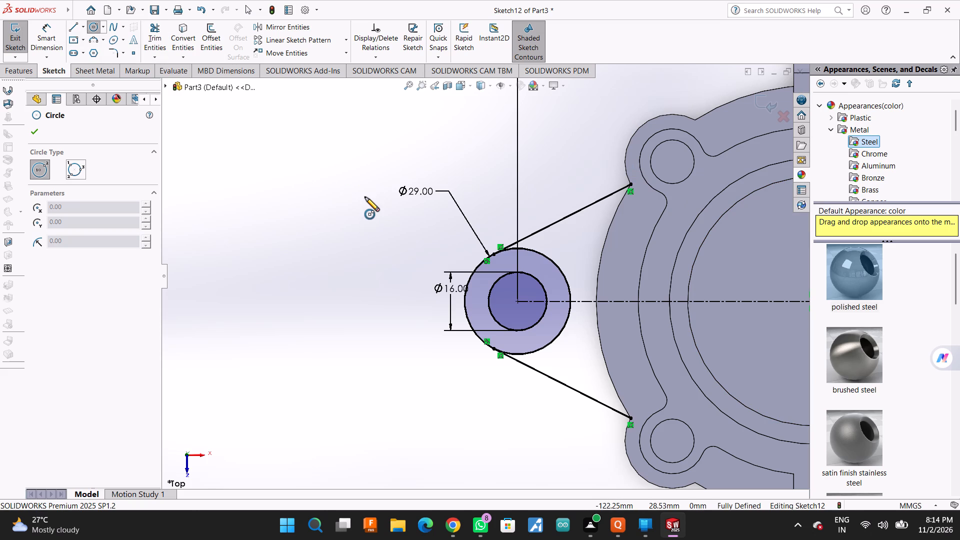
pyautogui.scroll(3, 423, 269)
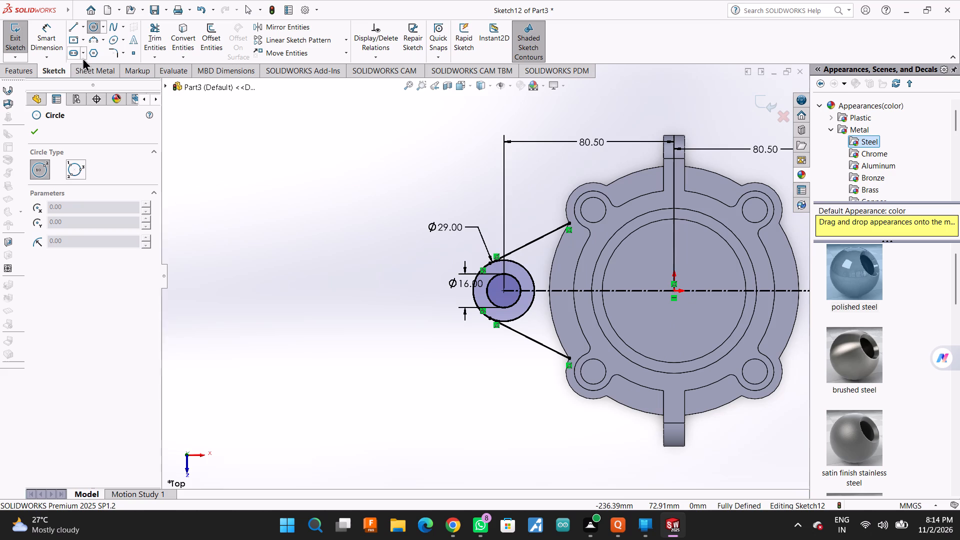
pyautogui.click(70, 27)
pyautogui.click(90, 25)
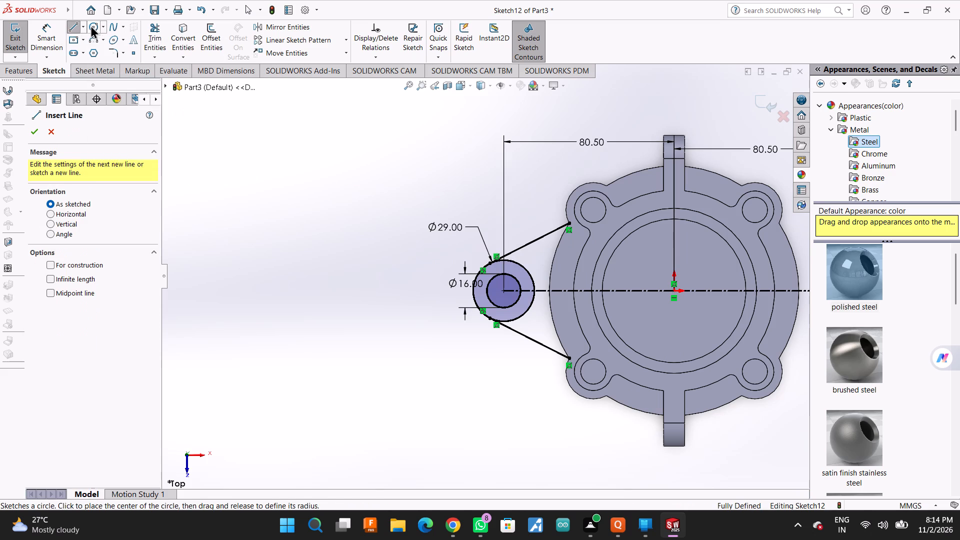
pyautogui.scroll(3, 375, 335)
pyautogui.scroll(-4, 590, 284)
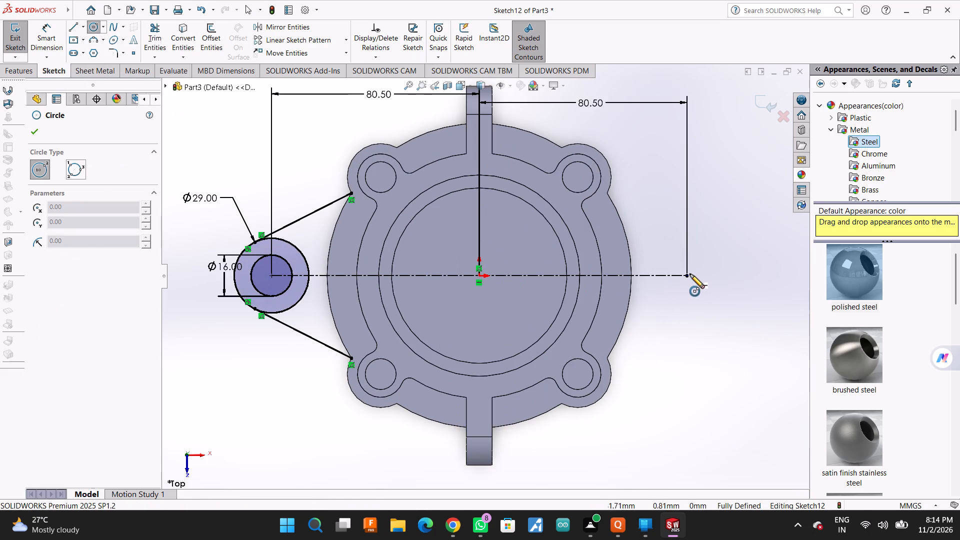
pyautogui.click(685, 276)
pyautogui.click(698, 322)
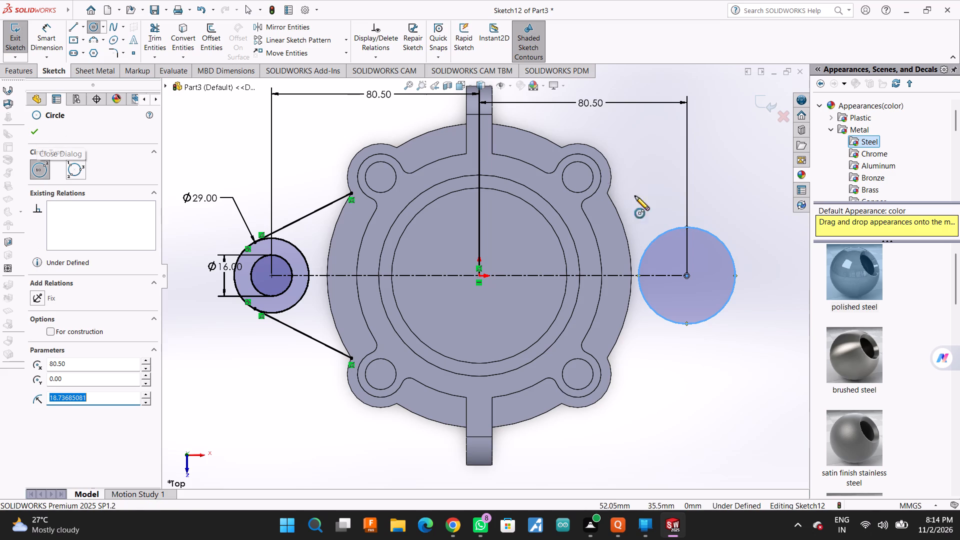
pyautogui.click(686, 276)
pyautogui.click(695, 300)
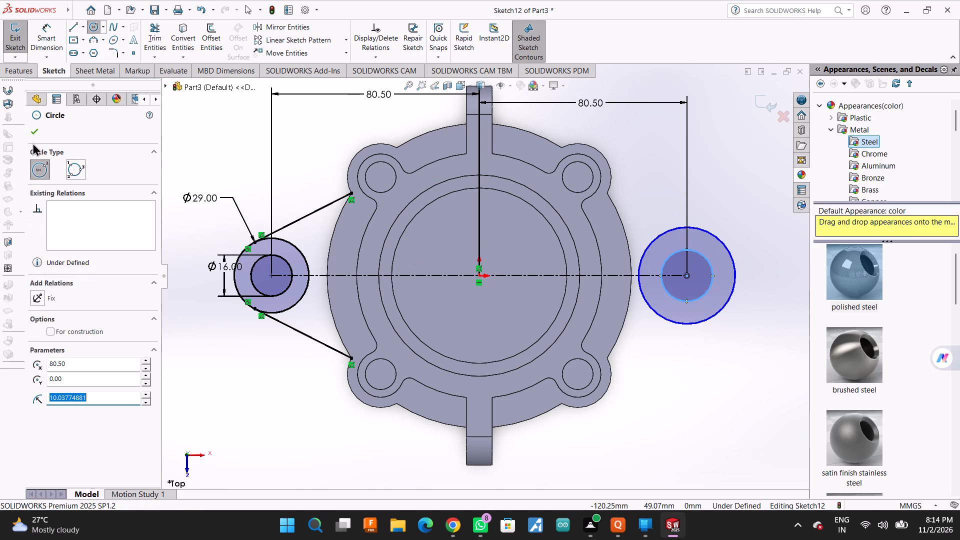
pyautogui.click(33, 131)
# Dimension the new outer circle's diameter and set it to 14.5*2, giving 29 mm.
pyautogui.click(37, 32)
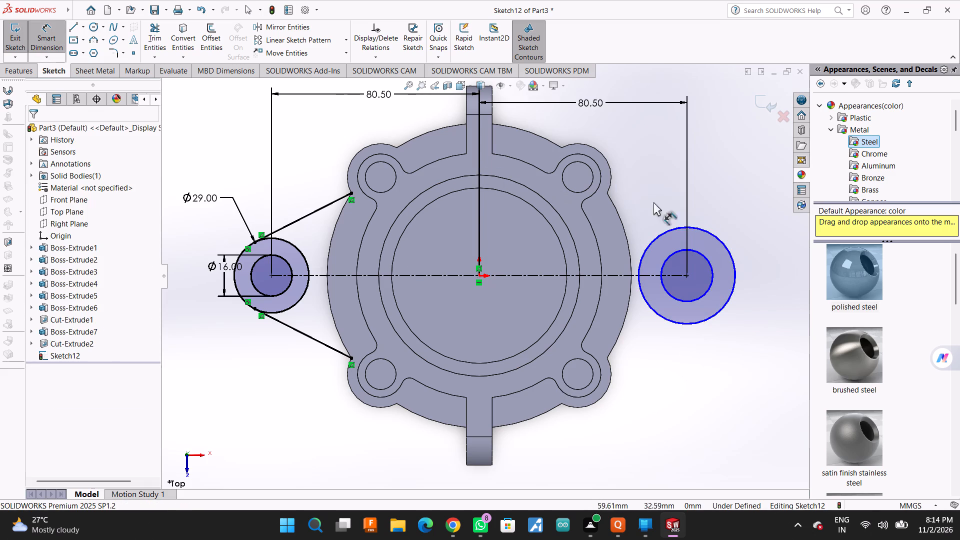
pyautogui.click(713, 232)
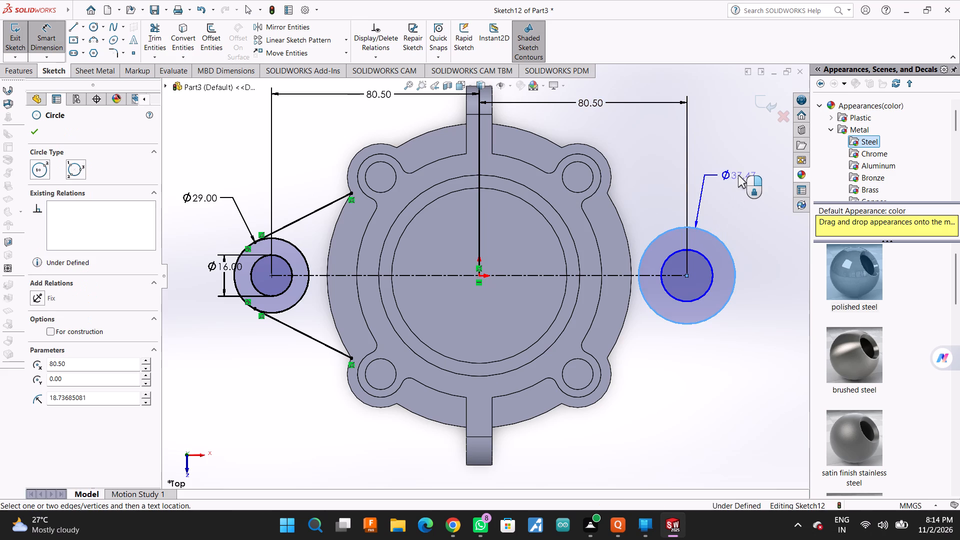
pyautogui.click(738, 175)
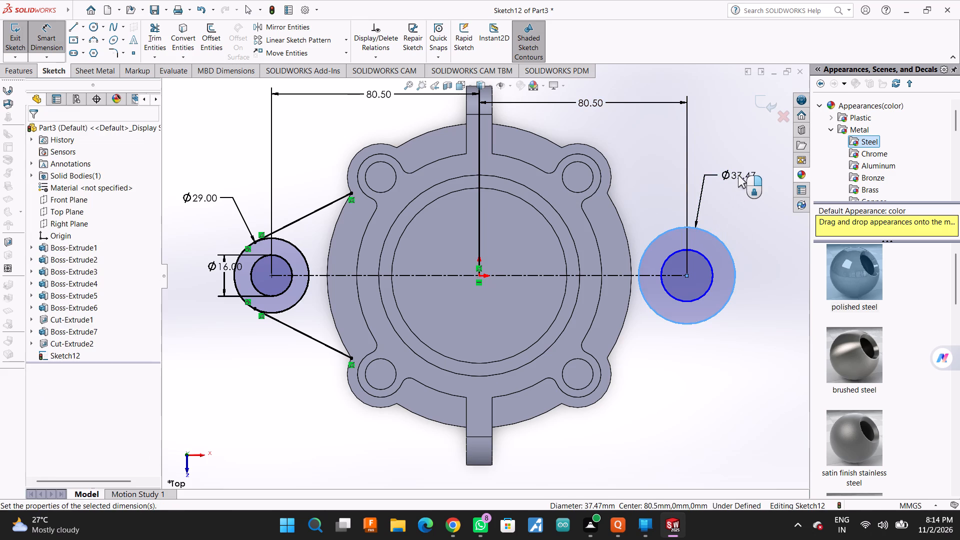
pyautogui.write('14.5*2')
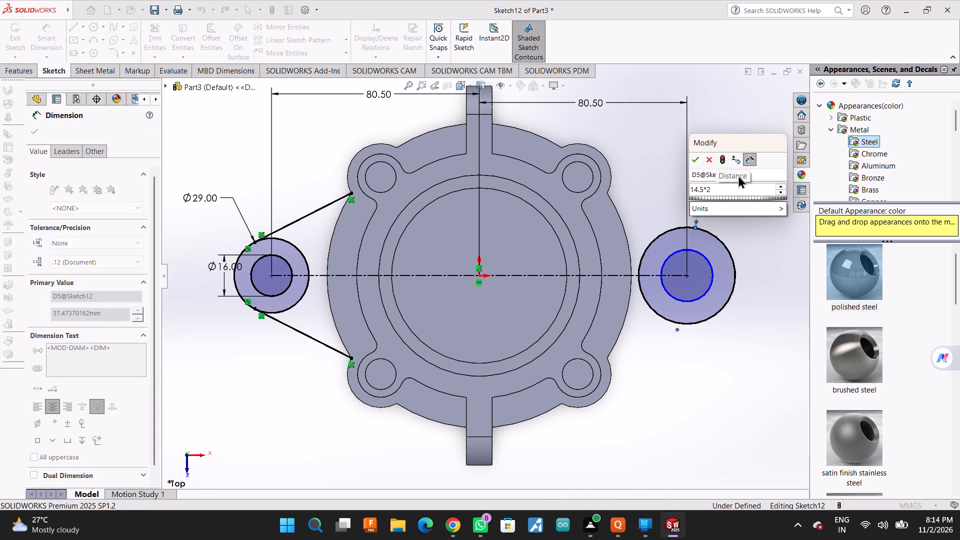
pyautogui.press('Return')
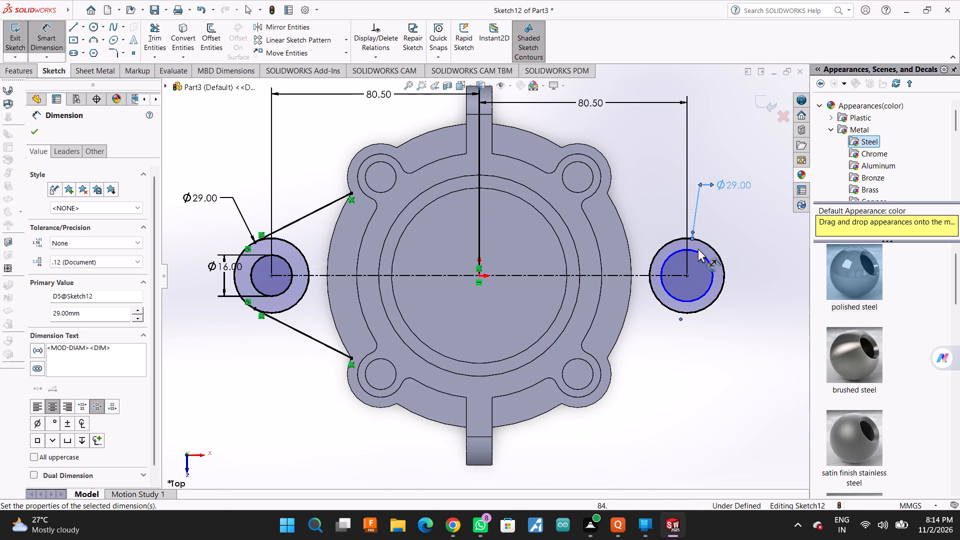
# Dimension the new inner circle's diameter and set it to 16 mm.
pyautogui.click(698, 255)
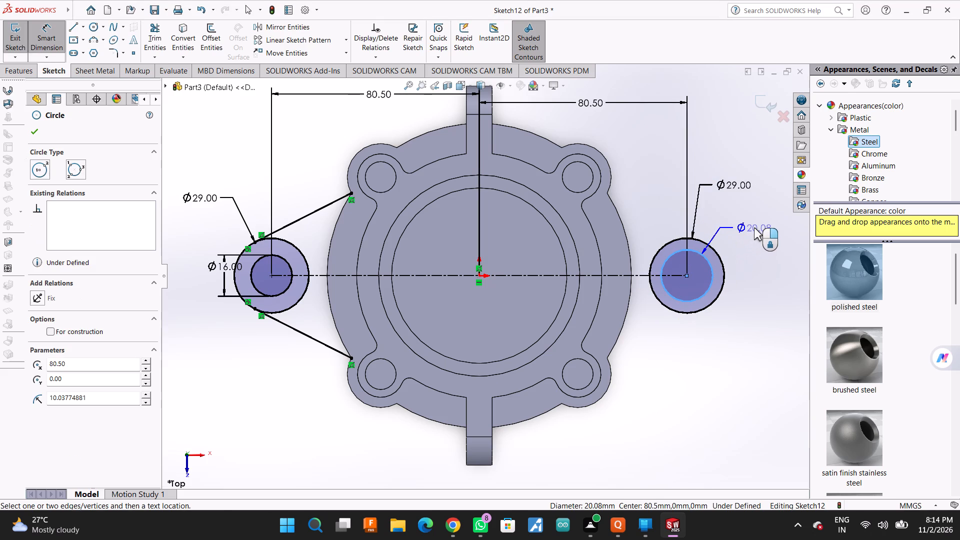
pyautogui.click(754, 227)
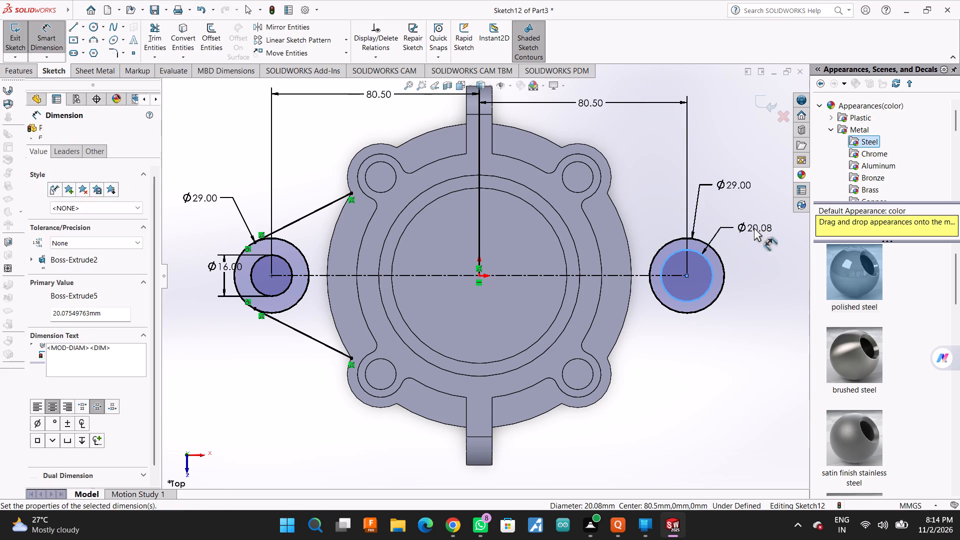
pyautogui.write('16')
pyautogui.press('Return')
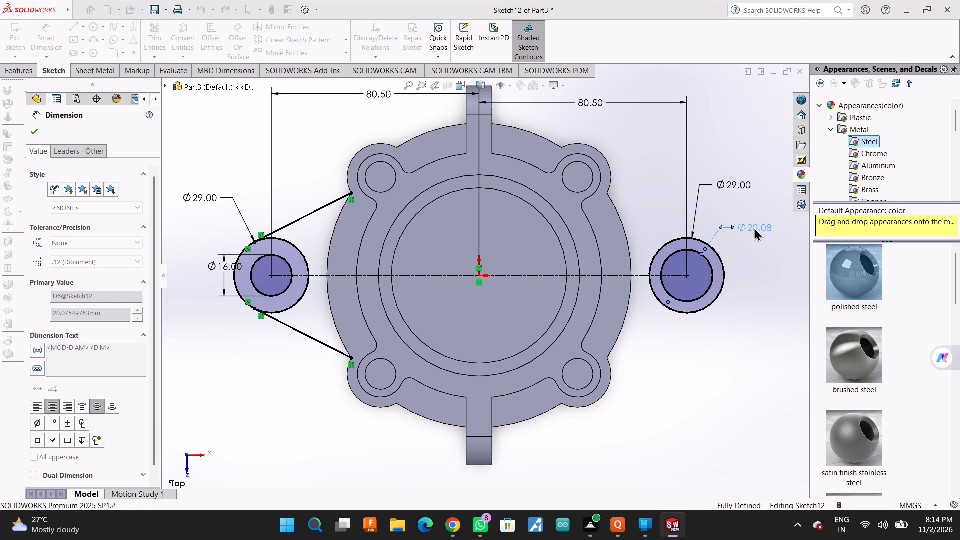
pyautogui.click(39, 129)
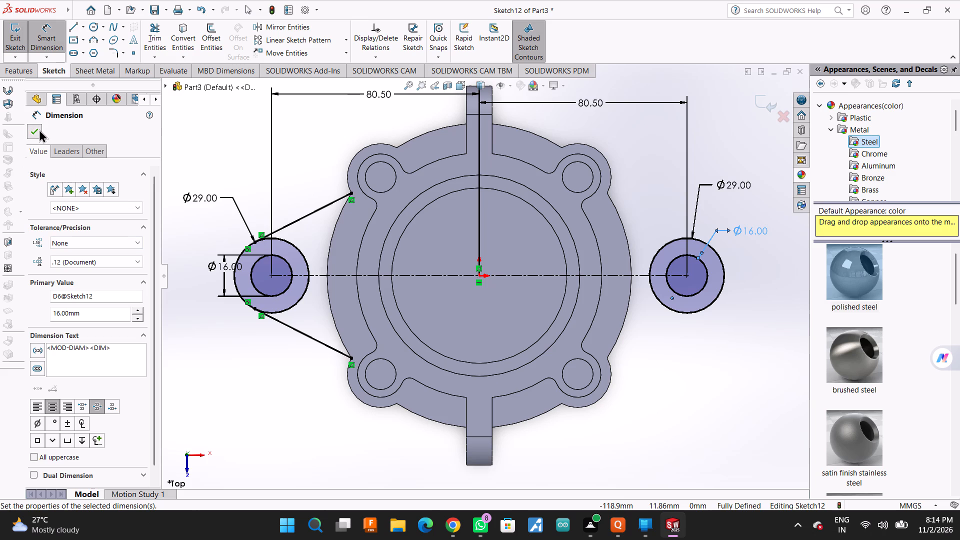
# Sketch a line tangent to the upper part of the second 29 mm circle, ending where the upper bolt lug meets the flange edge.
pyautogui.click(69, 24)
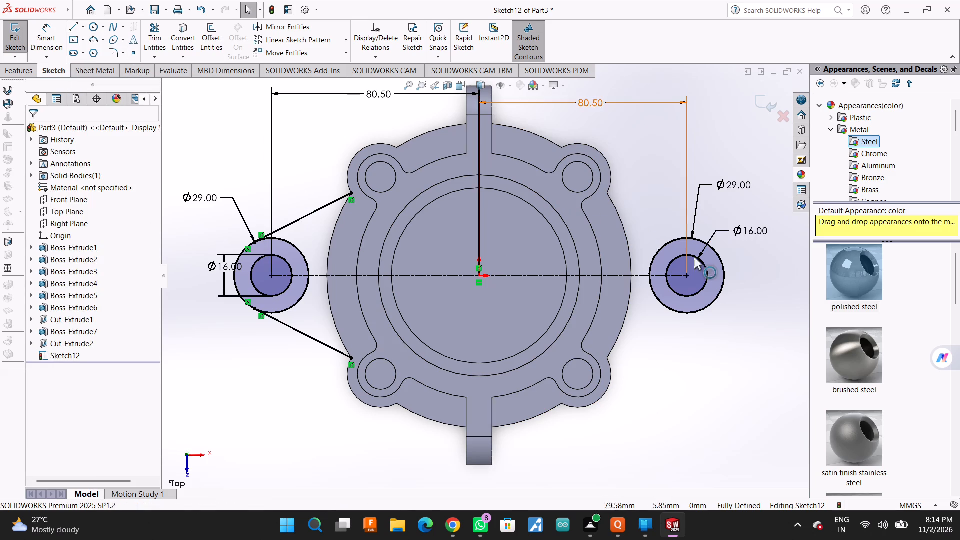
pyautogui.click(72, 27)
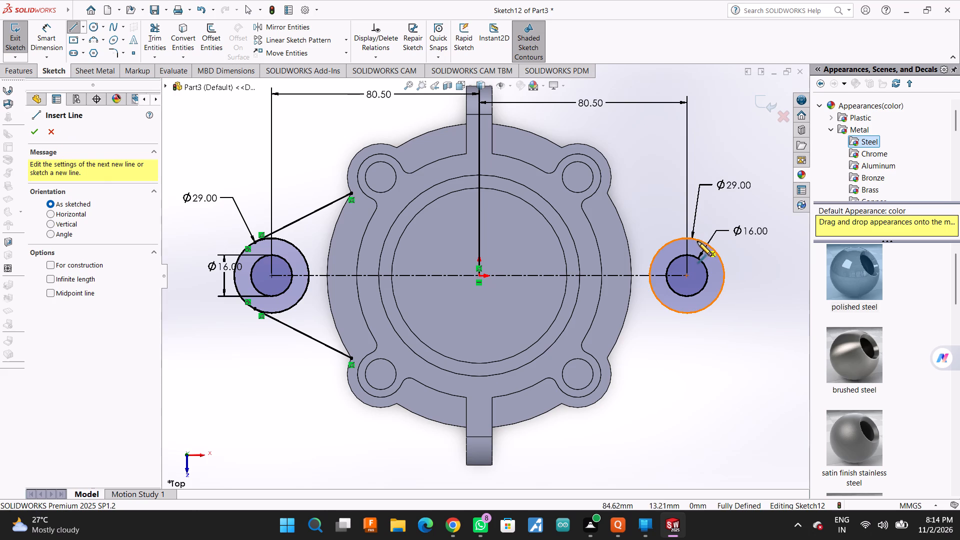
pyautogui.click(694, 238)
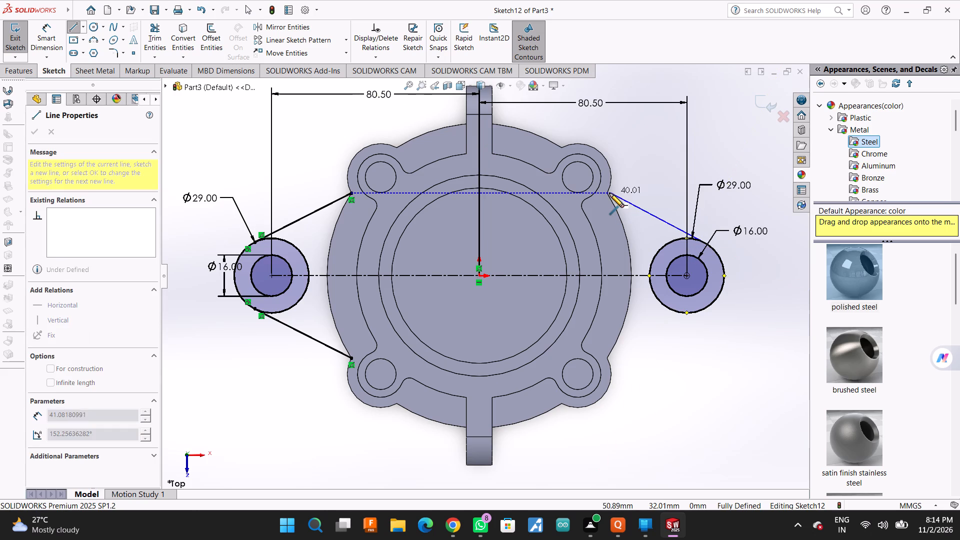
pyautogui.click(607, 194)
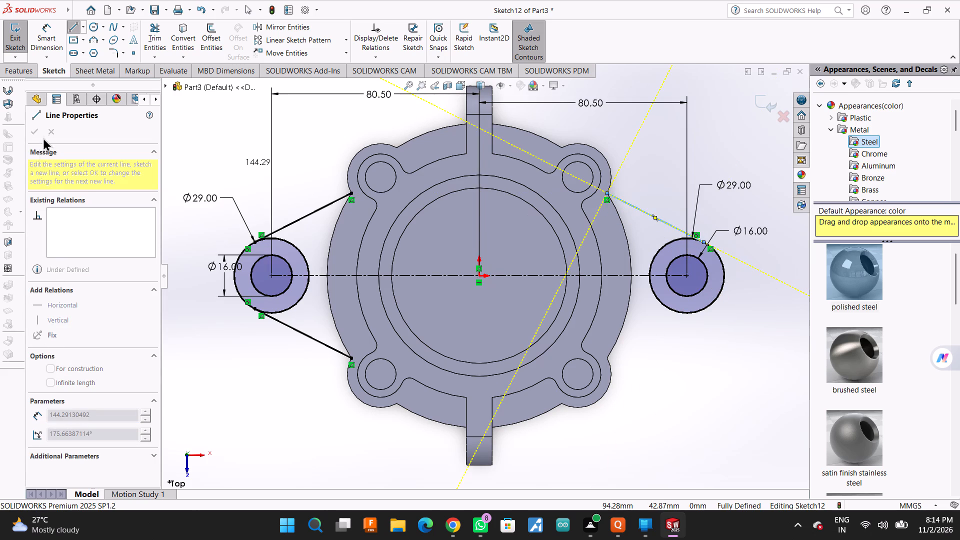
pyautogui.press('Escape')
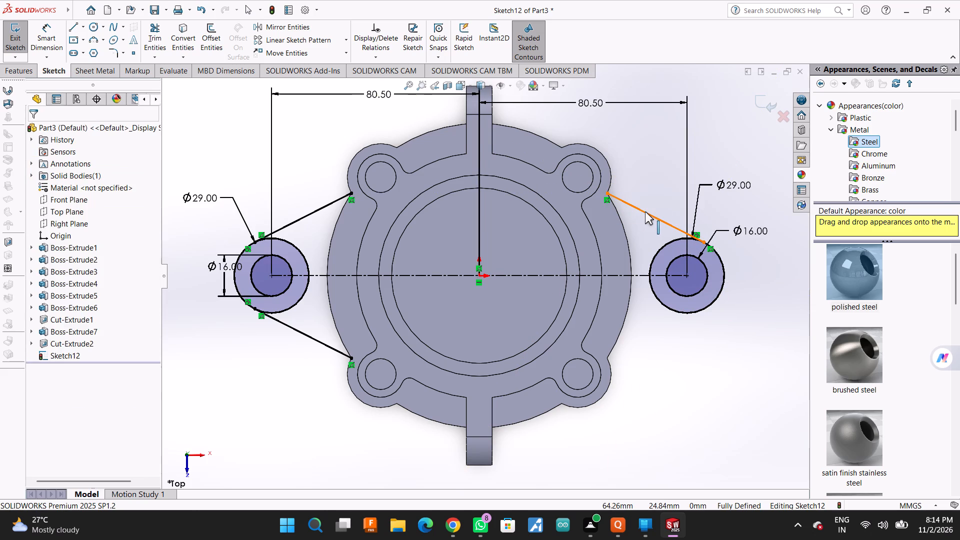
pyautogui.keyDown('ctrl'); pyautogui.click(645, 211); pyautogui.keyUp('ctrl')
pyautogui.keyDown('ctrl'); pyautogui.click(717, 253); pyautogui.keyUp('ctrl')
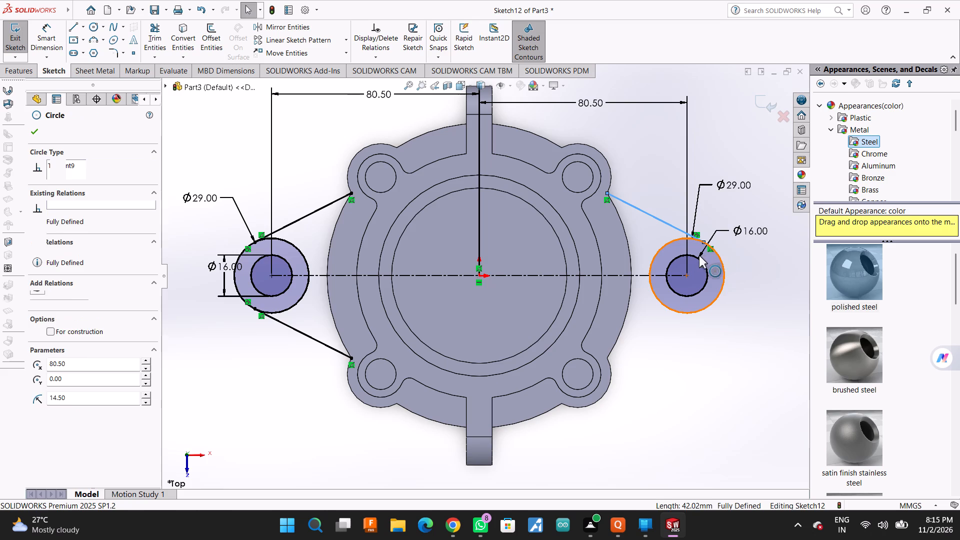
pyautogui.click(32, 131)
# Sketch a line about 43 mm long, tangent to the lower part of the second 29 mm circle, ending near where the lower bolt lug meets the flange.
pyautogui.click(72, 27)
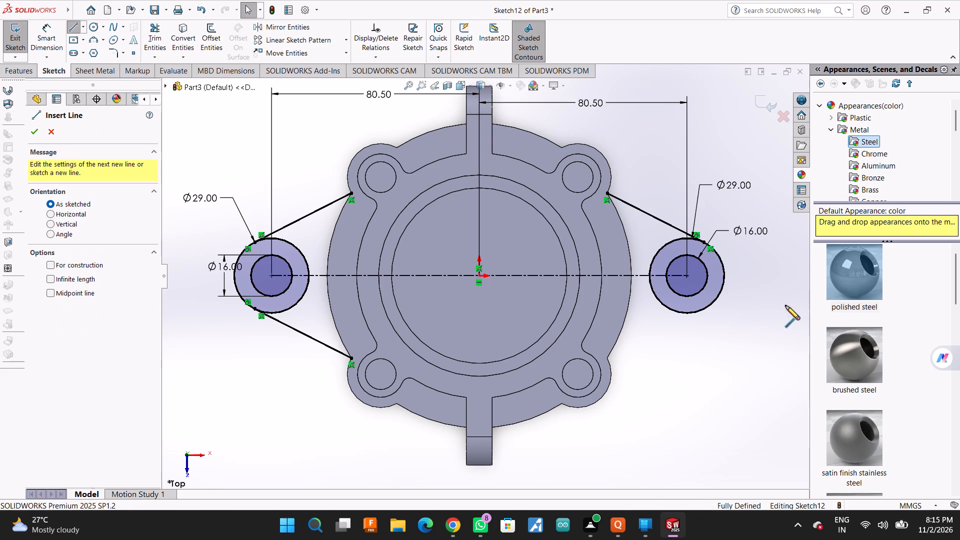
pyautogui.click(701, 309)
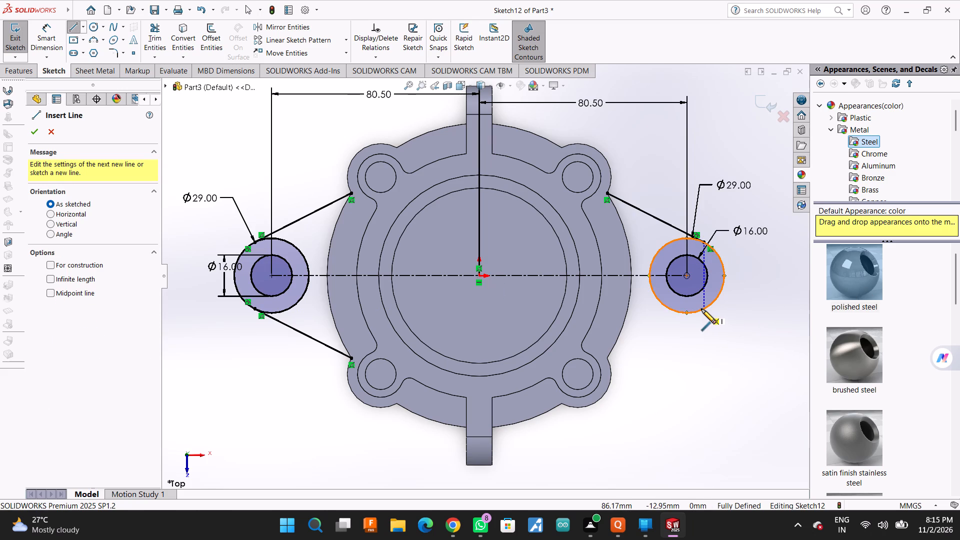
pyautogui.click(604, 359)
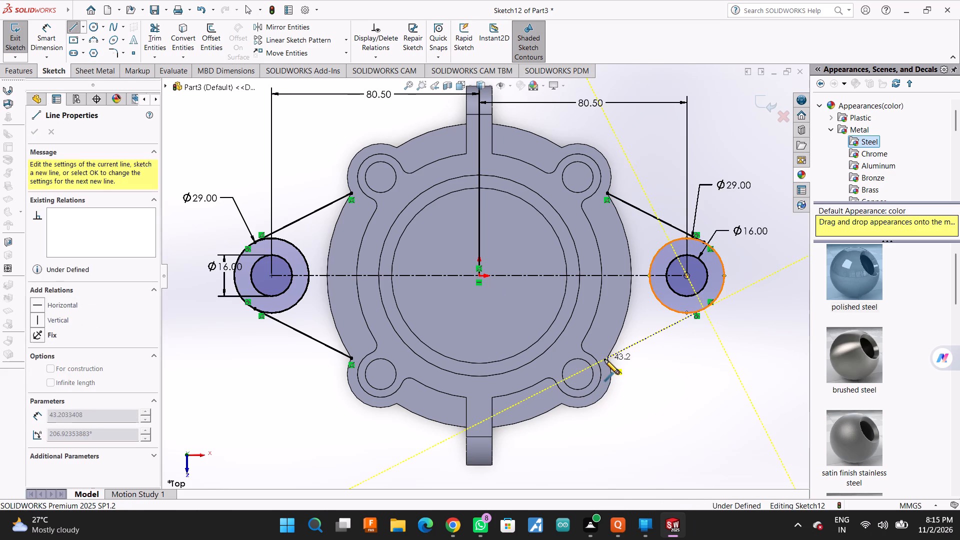
pyautogui.press('Escape')
pyautogui.keyDown('ctrl'); pyautogui.click(669, 326); pyautogui.keyUp('ctrl')
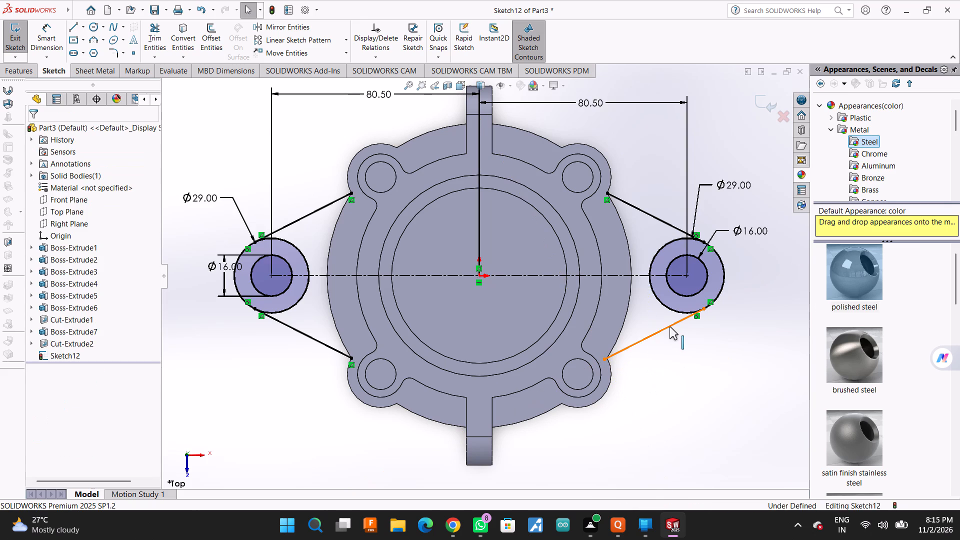
pyautogui.keyDown('ctrl'); pyautogui.click(669, 307); pyautogui.keyUp('ctrl')
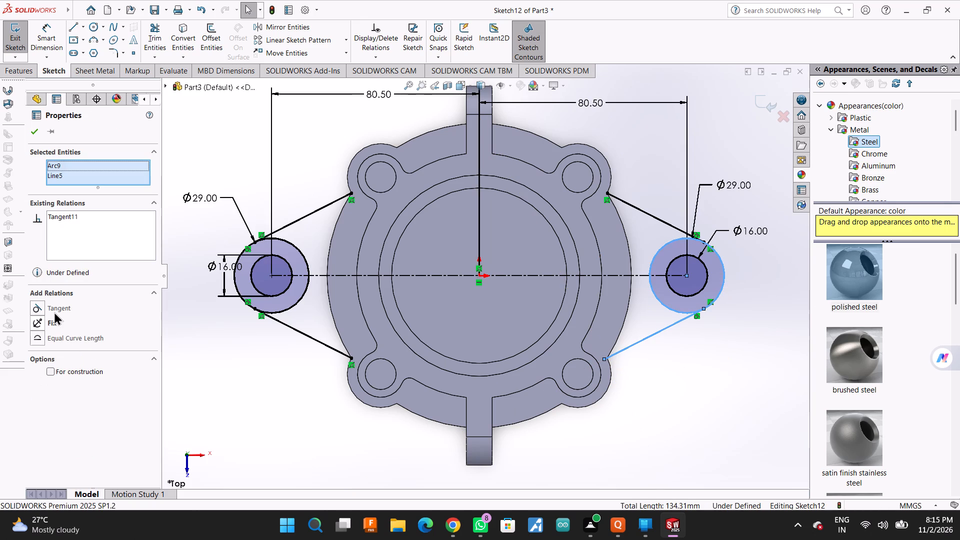
pyautogui.moveTo(54, 309); pyautogui.dragTo(55, 294)
pyautogui.click(33, 129)
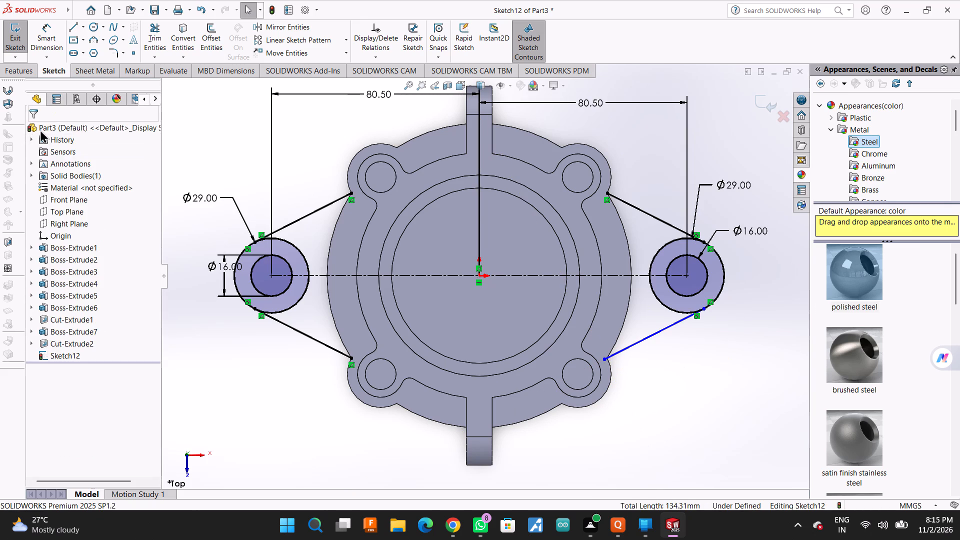
# Sketch a circle of 59 mm radius centred on the origin, following the flange's outer edge.
pyautogui.click(88, 29)
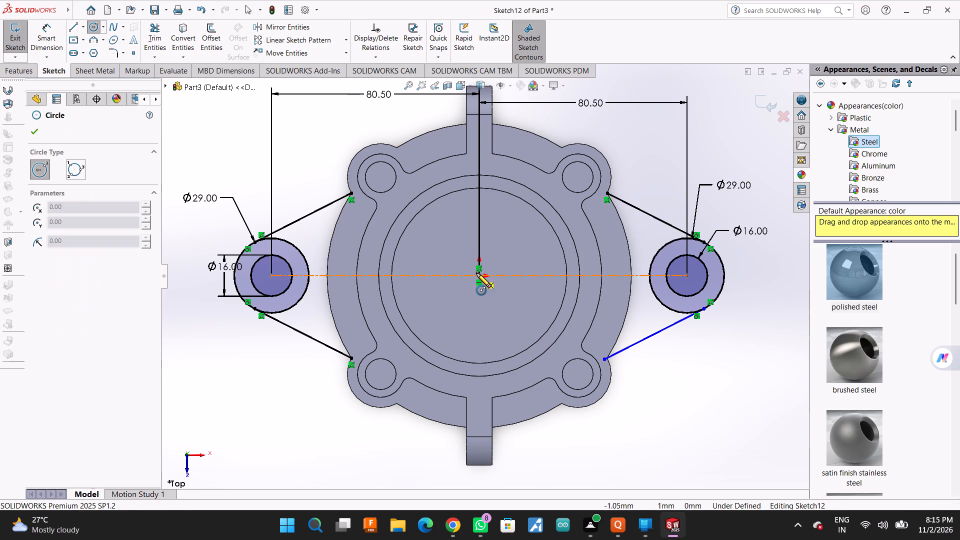
pyautogui.click(479, 275)
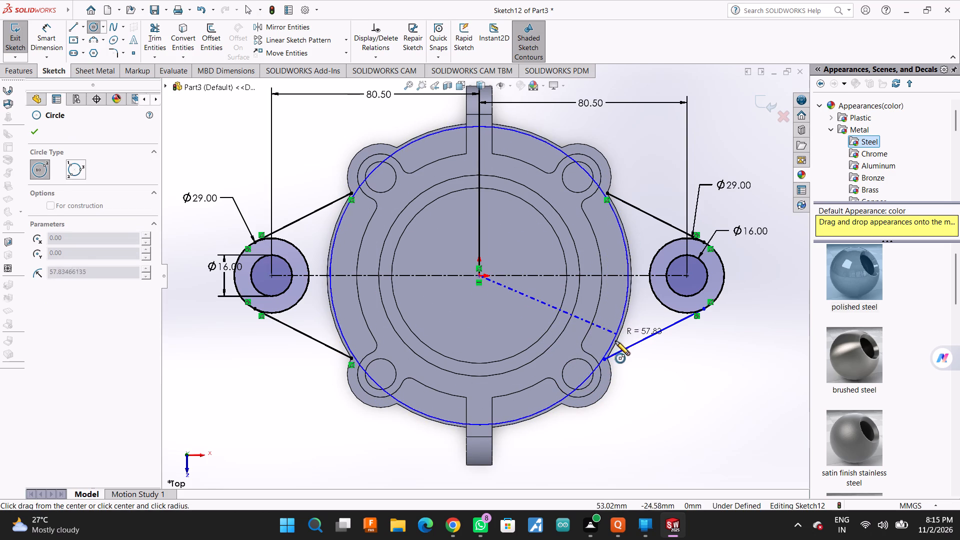
pyautogui.click(608, 353)
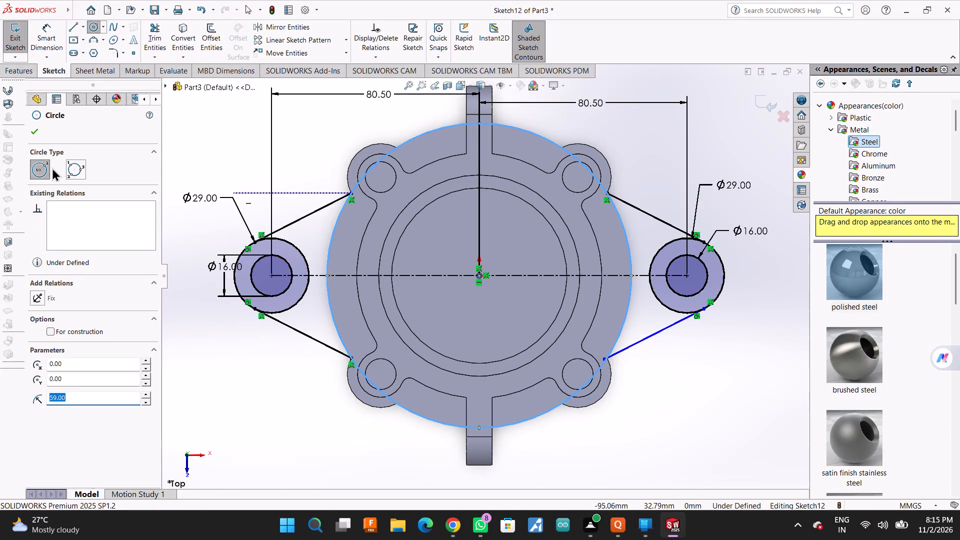
pyautogui.click(30, 129)
# Trim the inward-facing arcs of both 29 mm circles between their tangent lines, keeping the rounded outer ends.
pyautogui.click(150, 28)
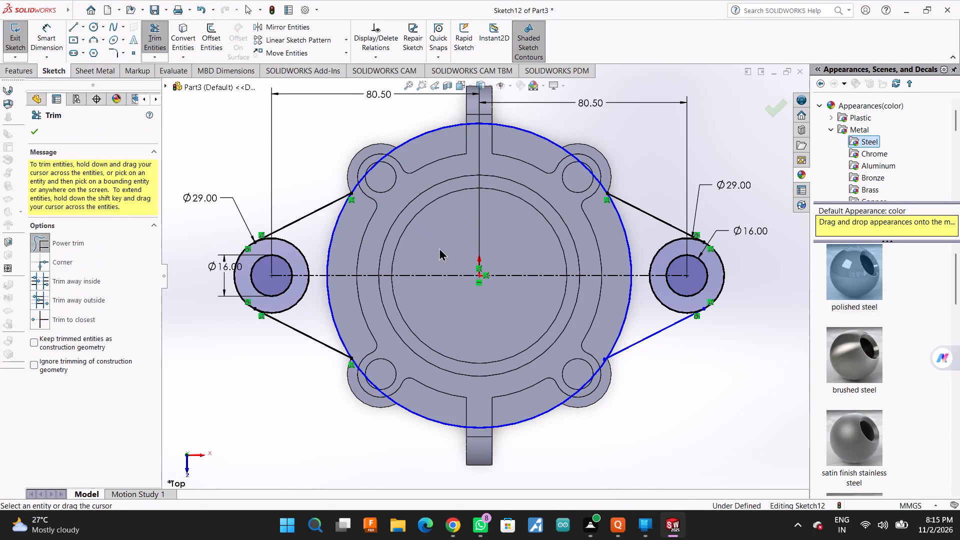
pyautogui.scroll(1, 441, 252)
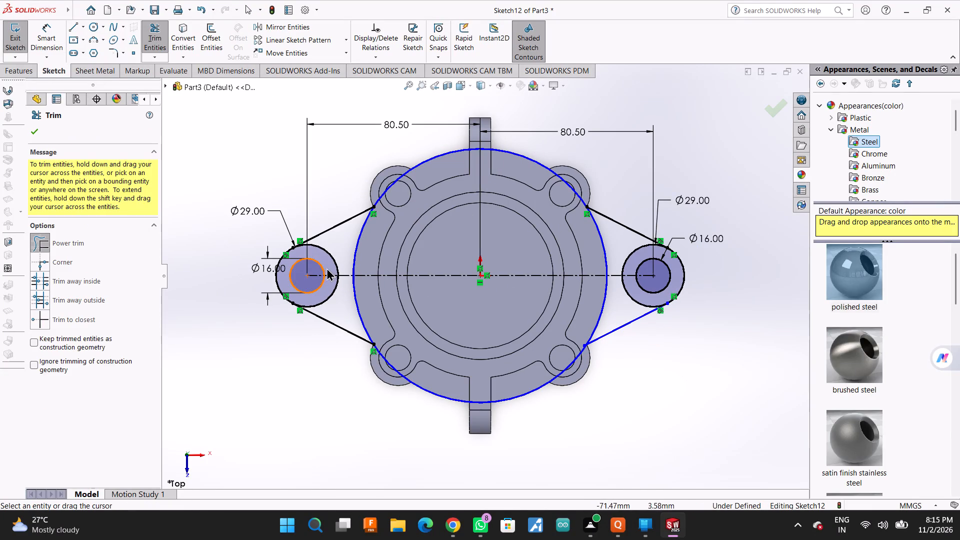
pyautogui.moveTo(326, 263); pyautogui.dragTo(343, 267)
pyautogui.moveTo(327, 282); pyautogui.dragTo(339, 291)
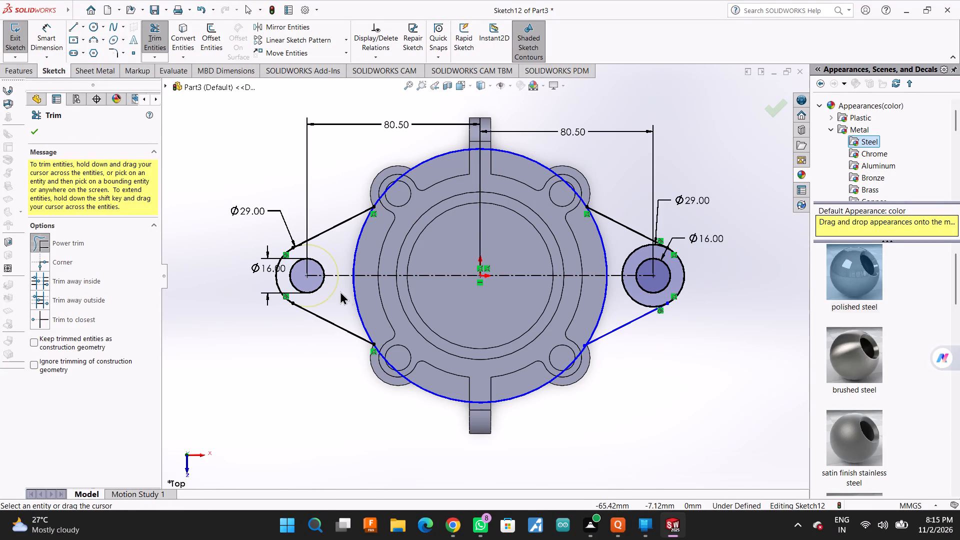
pyautogui.moveTo(606, 243); pyautogui.dragTo(630, 258)
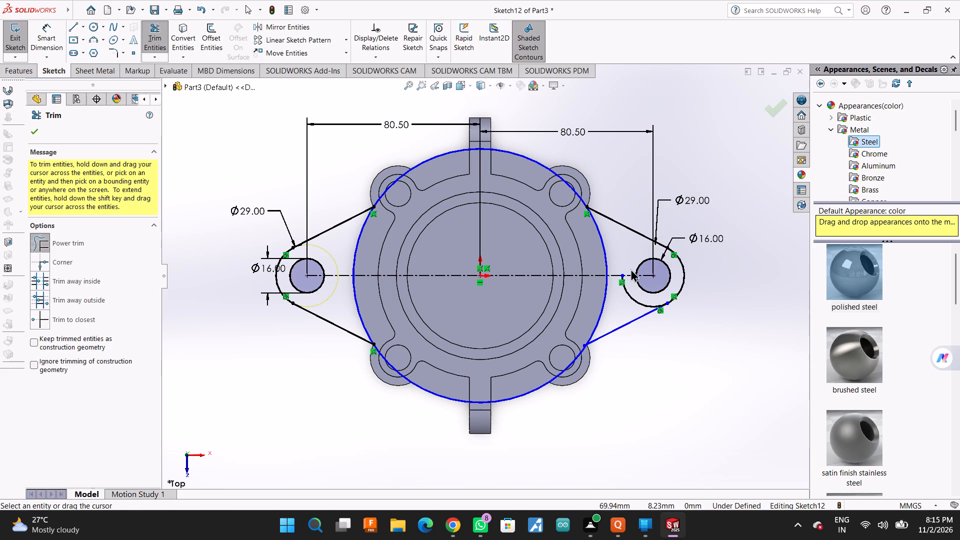
pyautogui.moveTo(630, 284); pyautogui.dragTo(622, 312)
# Trim the upper and lower portions of the 59 mm radius circle, leaving only the arcs that close the two ears.
pyautogui.moveTo(507, 358); pyautogui.dragTo(527, 422)
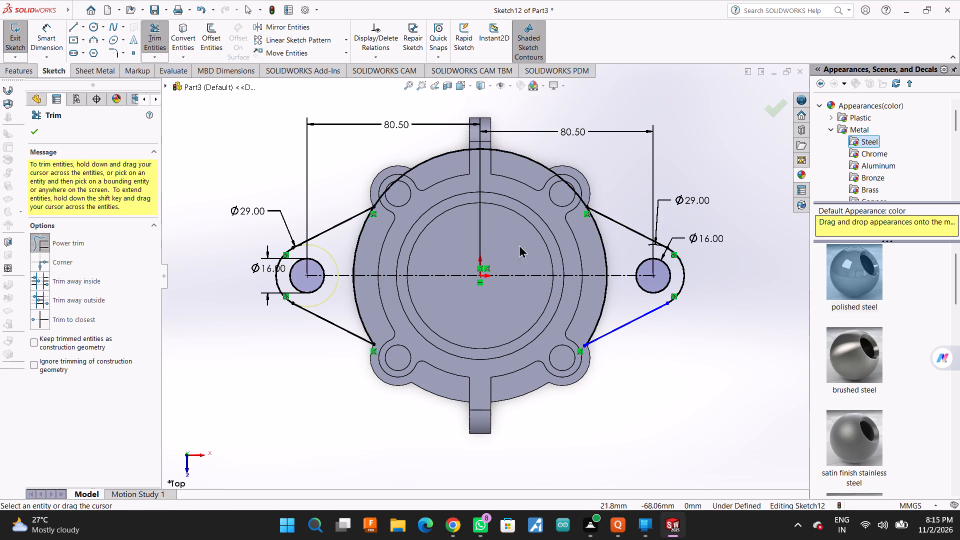
pyautogui.moveTo(504, 126); pyautogui.dragTo(516, 190)
# Trim the short overshoot of the second ear's lower tangent line past the flange arc to close the profile.
pyautogui.scroll(1, 436, 259)
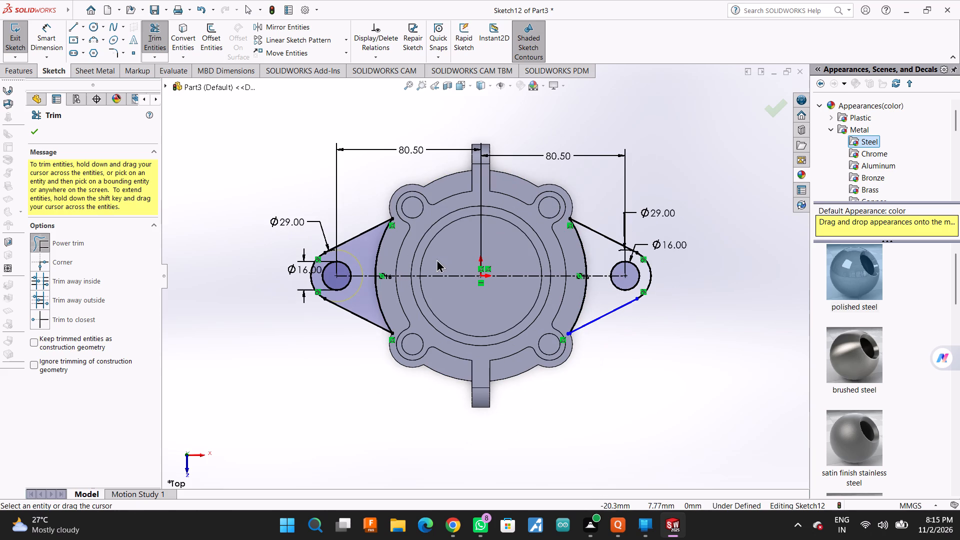
pyautogui.scroll(-3, 594, 289)
pyautogui.scroll(-3, 563, 339)
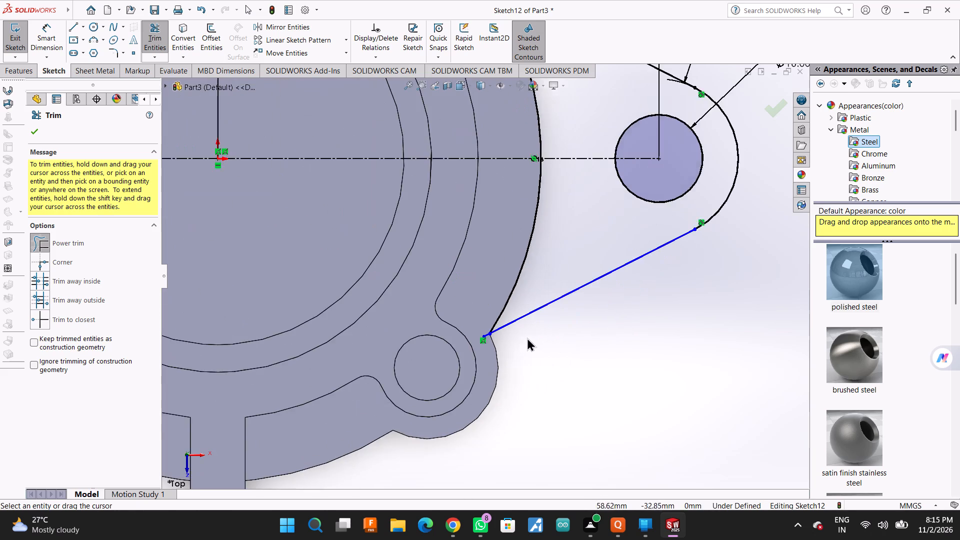
pyautogui.scroll(-8, 511, 335)
pyautogui.moveTo(481, 261); pyautogui.dragTo(480, 329)
pyautogui.scroll(9, 480, 329)
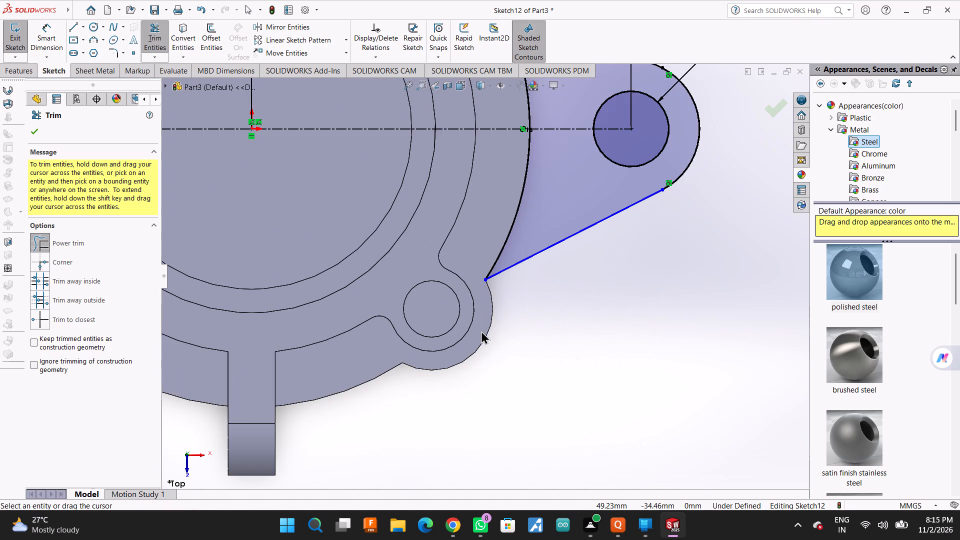
pyautogui.scroll(2, 255, 243)
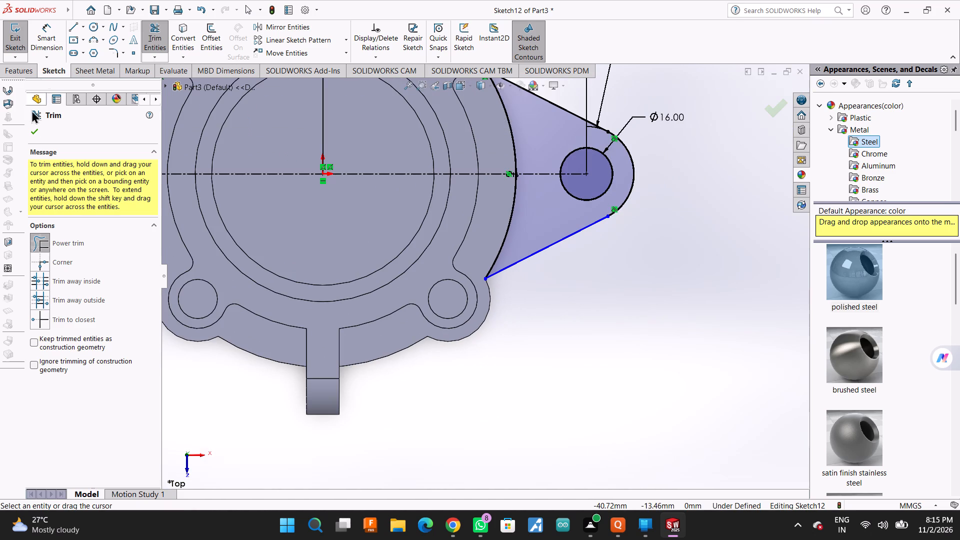
pyautogui.click(38, 131)
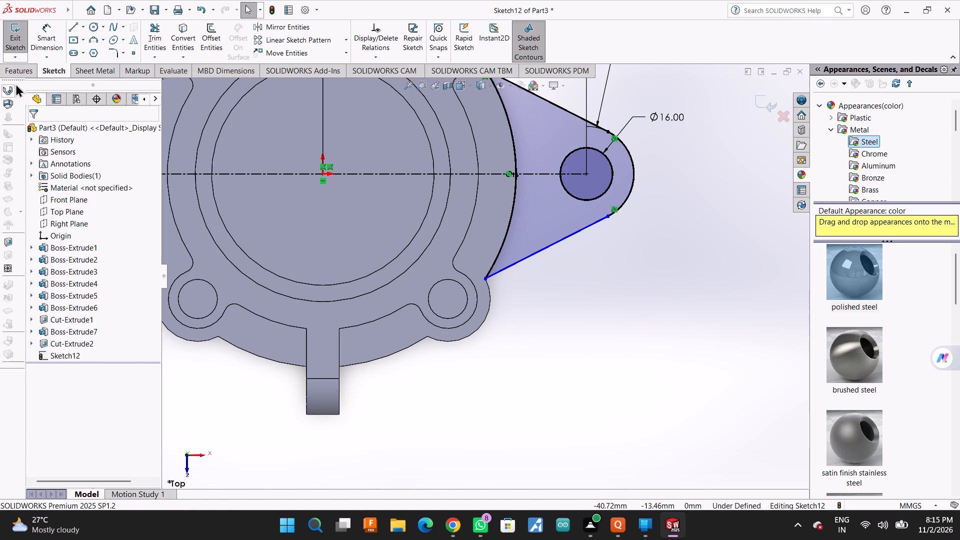
# Extrude both ear profiles as a blind boss of 10 mm from the sketch plane, merged with the body.
pyautogui.click(20, 74)
pyautogui.click(30, 46)
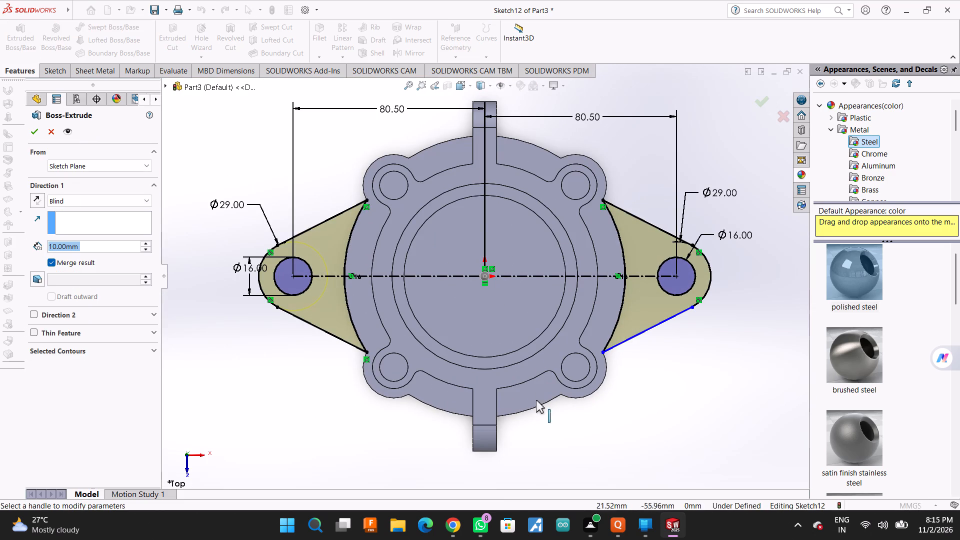
pyautogui.middleClick(590, 407)
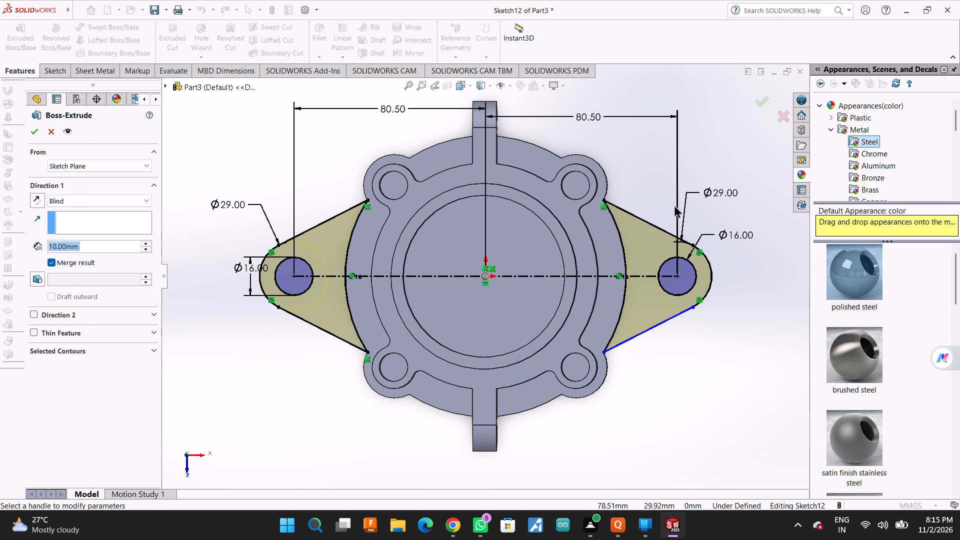
pyautogui.moveTo(725, 168); pyautogui.dragTo(675, 207, button='middle')
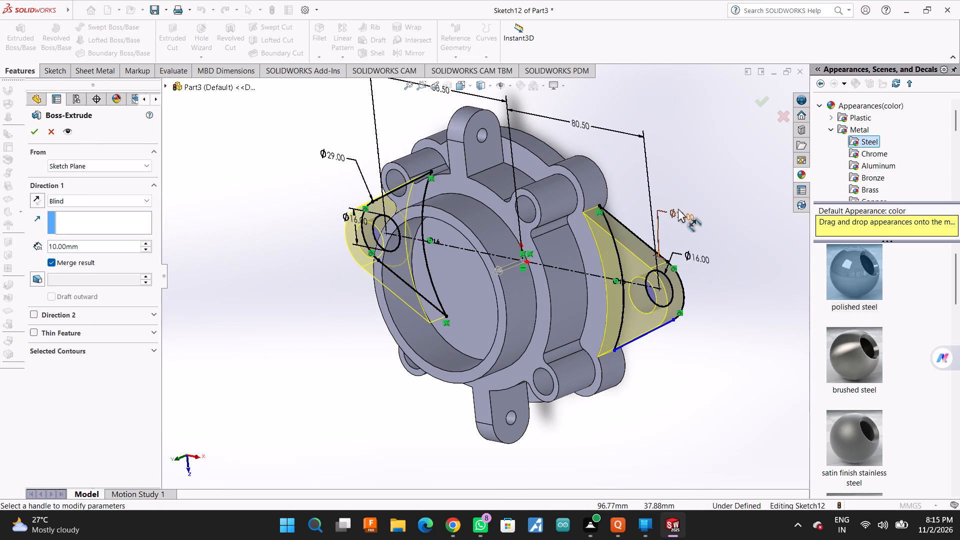
pyautogui.click(29, 130)
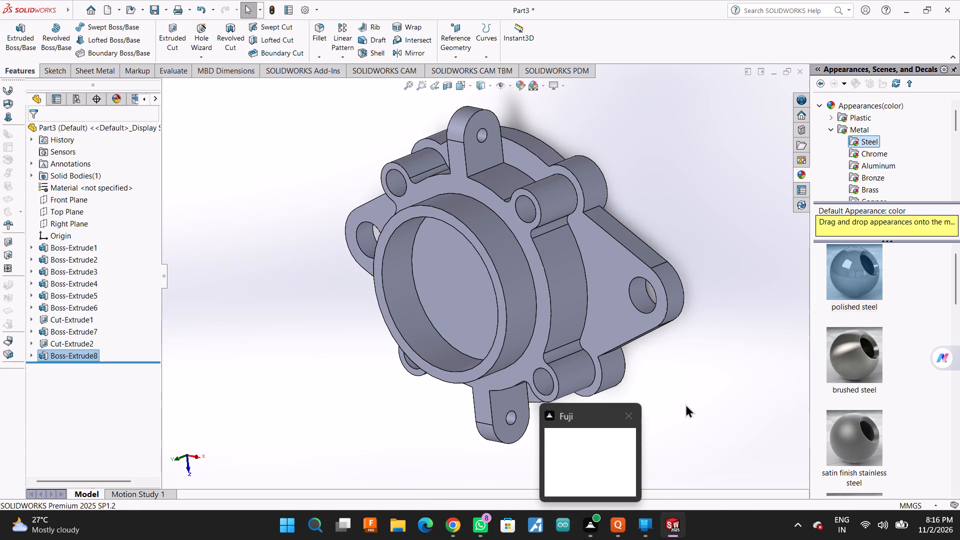
# On the flange face shared with the ears, sketch a horizontal line about 41 mm long from the -X ear's upper tangent point to the raised body edge.
pyautogui.click(612, 284)
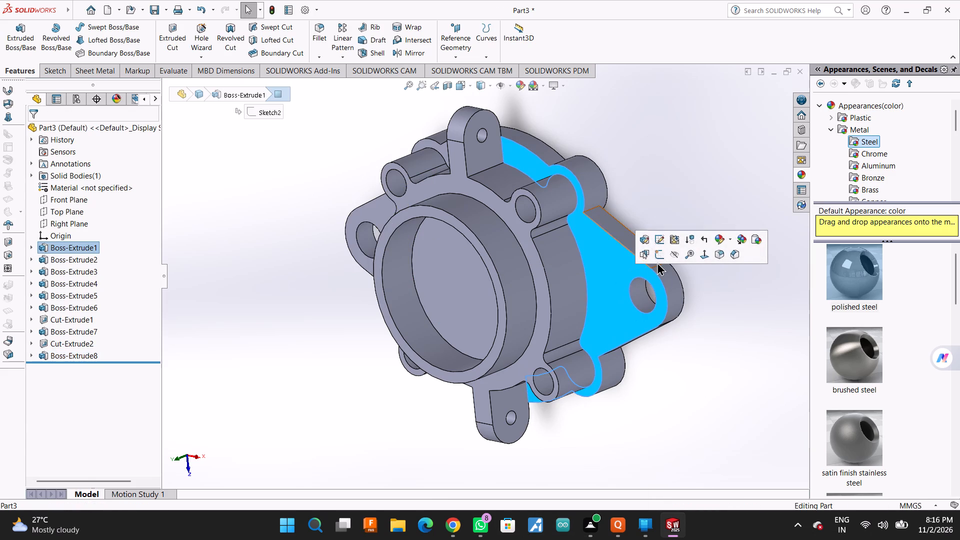
pyautogui.click(659, 261)
pyautogui.click(69, 26)
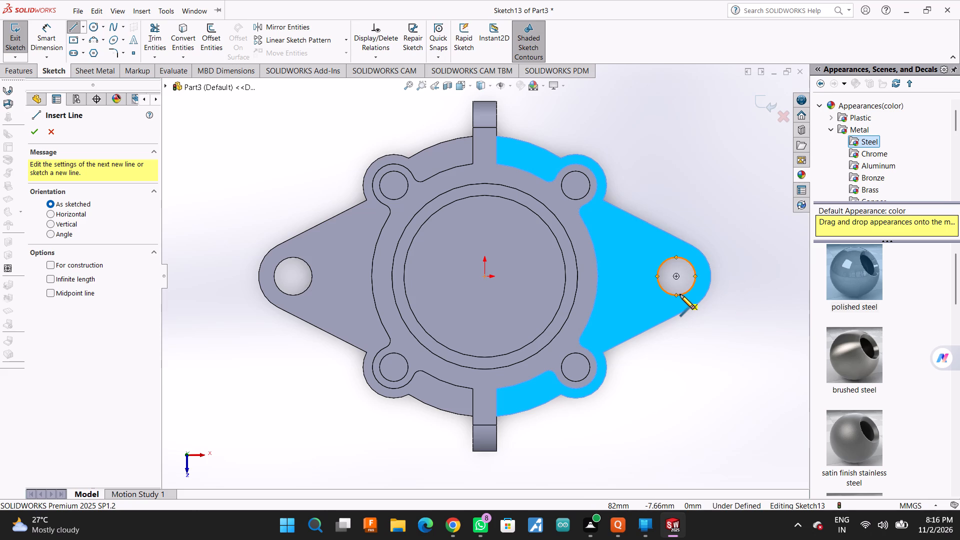
pyautogui.click(277, 246)
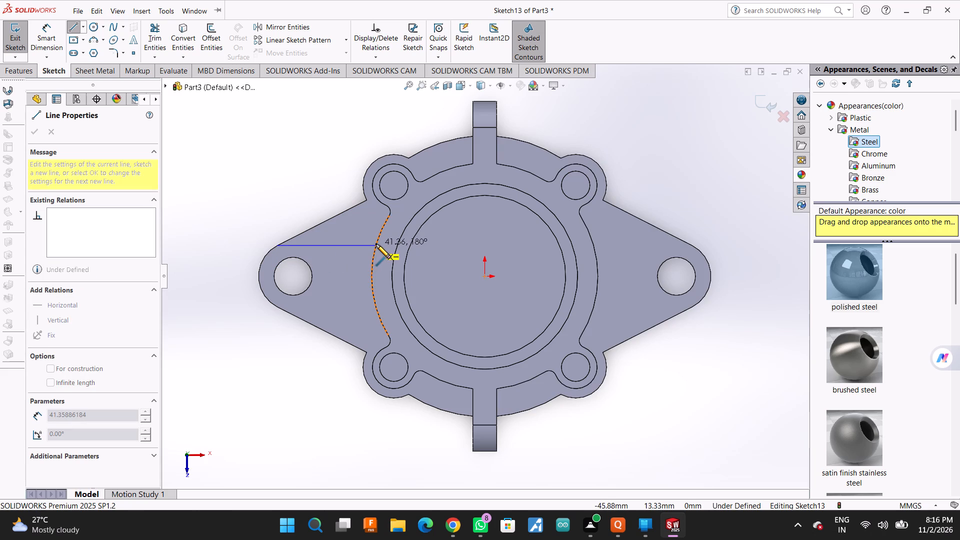
pyautogui.click(376, 244)
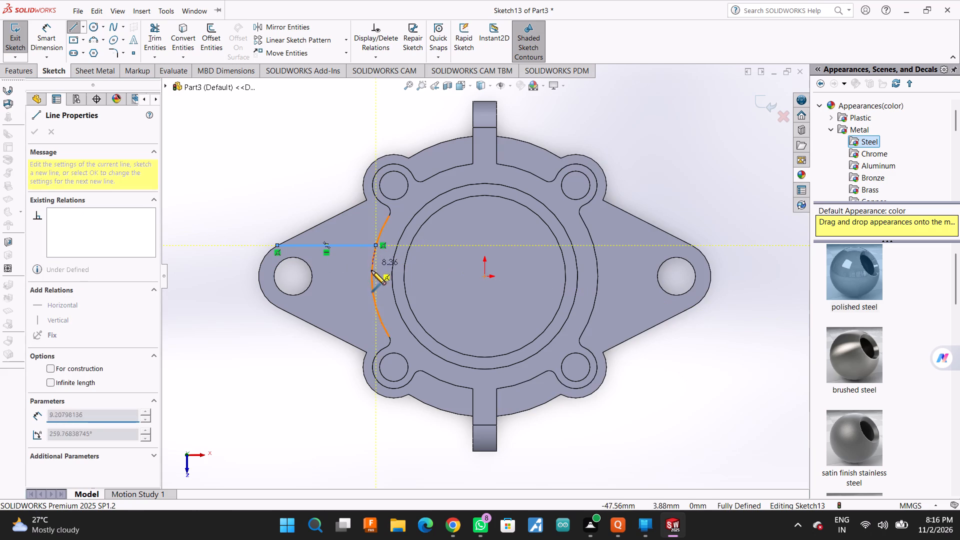
pyautogui.press('Escape')
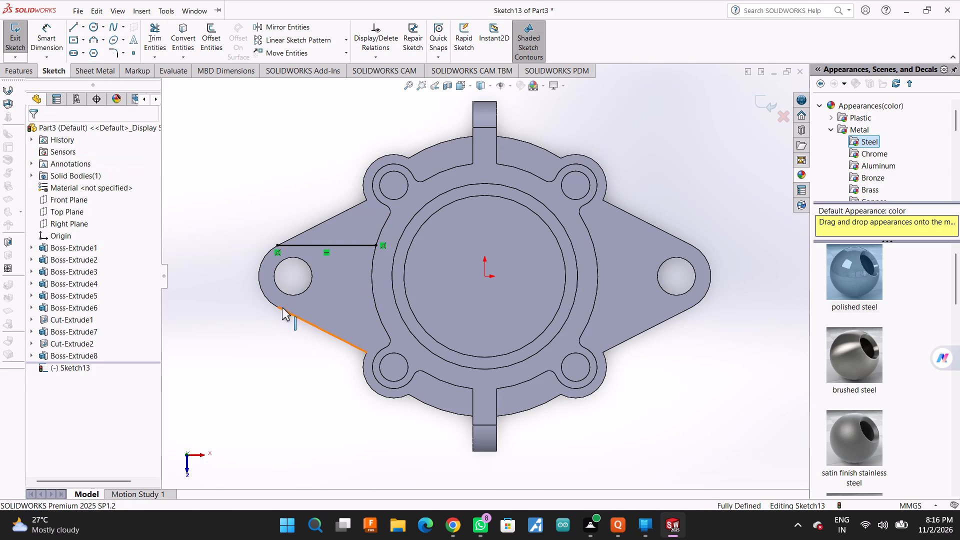
pyautogui.click(66, 25)
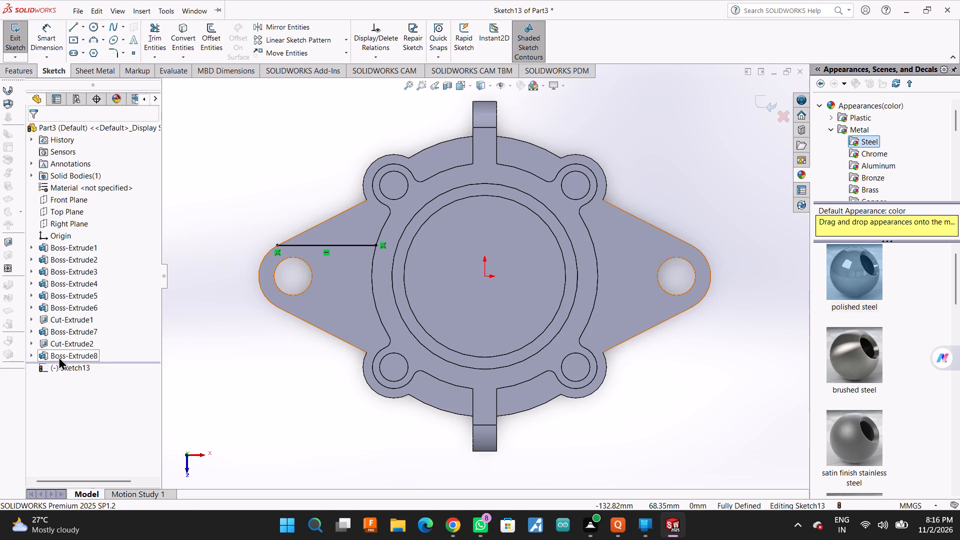
# Discard the new flange-face sketch containing the horizontal line at the -X ear.
pyautogui.click(787, 125)
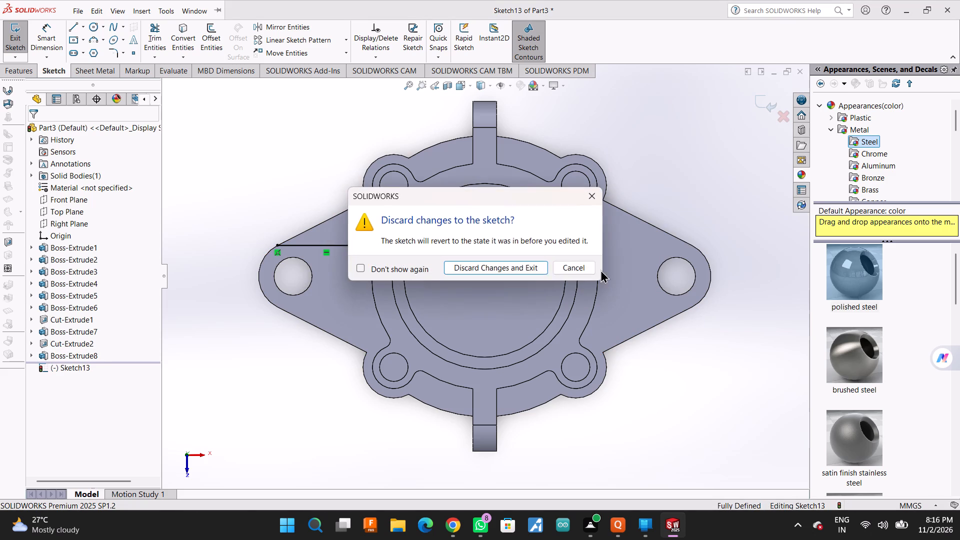
pyautogui.click(469, 266)
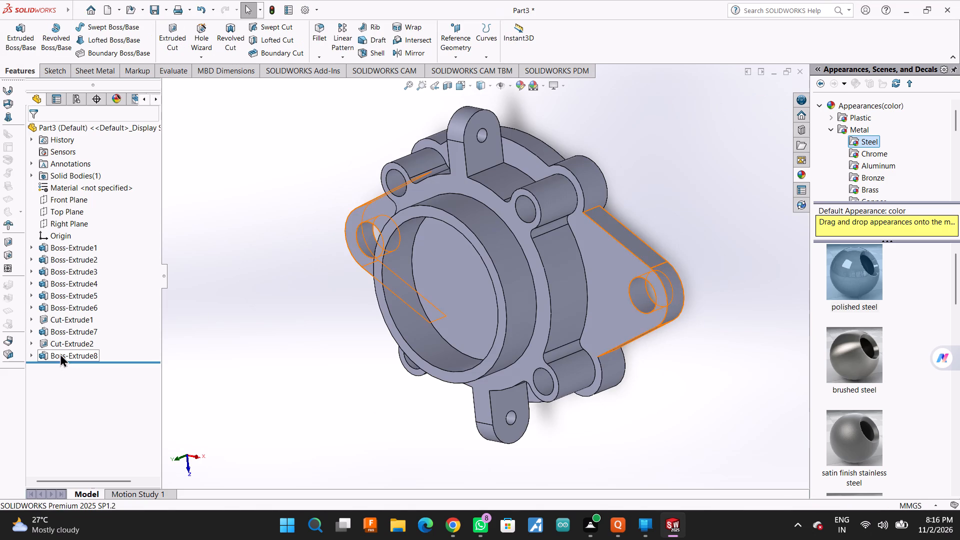
# Open the sketch of the side ears' extrusion for review and exit it.
pyautogui.click(60, 353)
pyautogui.click(84, 320)
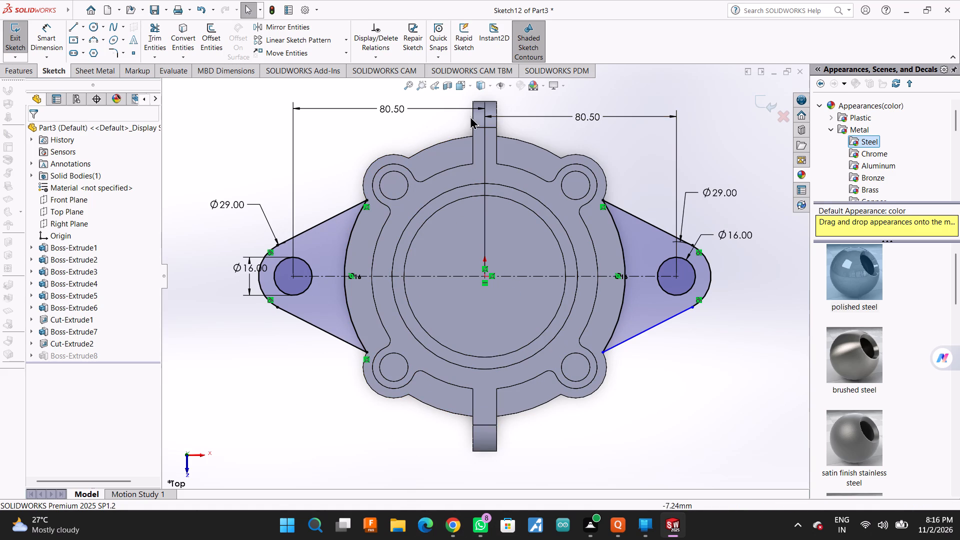
pyautogui.click(762, 102)
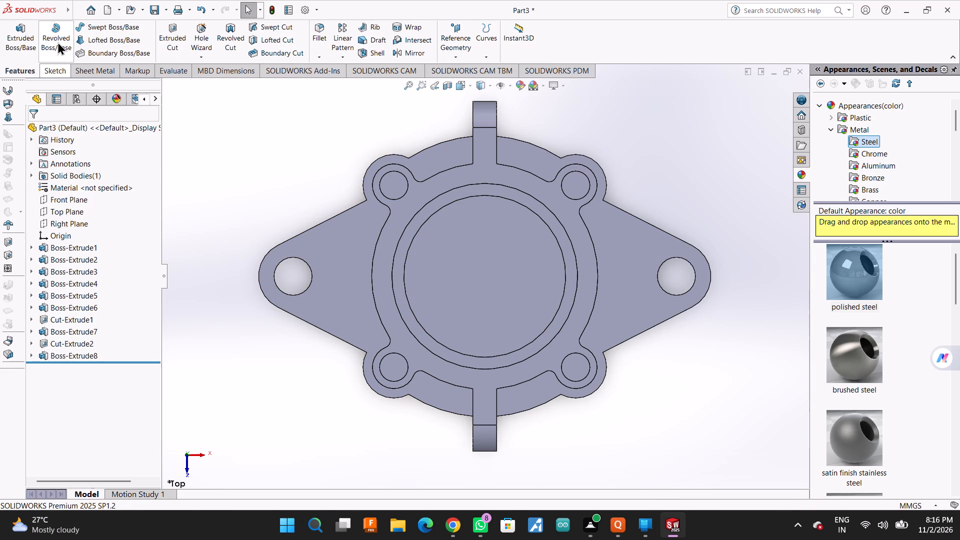
# Start a sketch on the flange face shared with the ears and draw a 14.5 mm radius circle concentric with the -X ear hole.
pyautogui.click(51, 67)
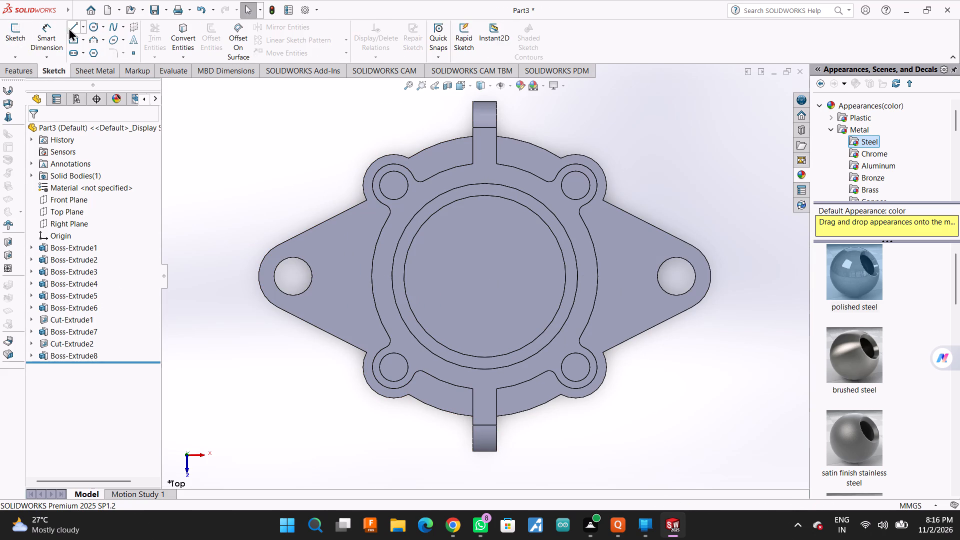
pyautogui.click(68, 27)
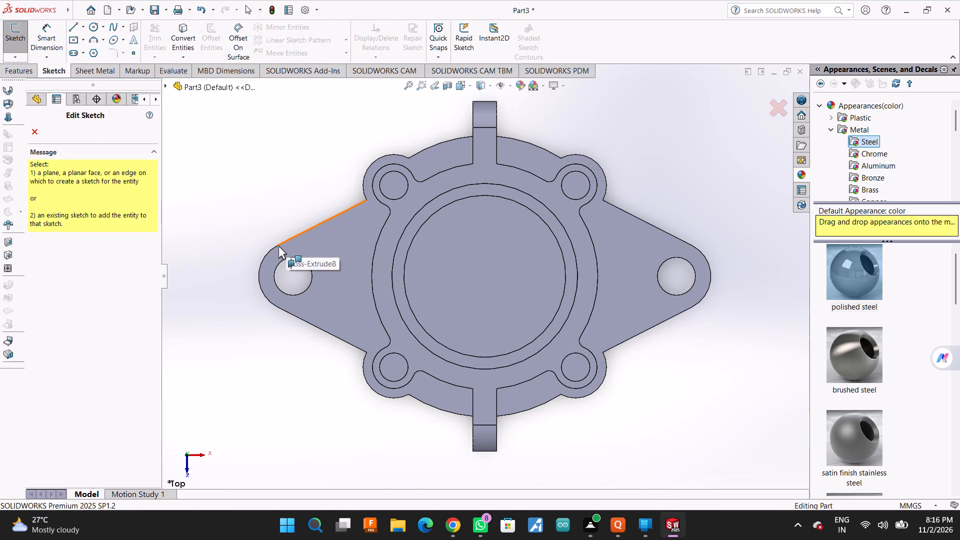
pyautogui.click(73, 24)
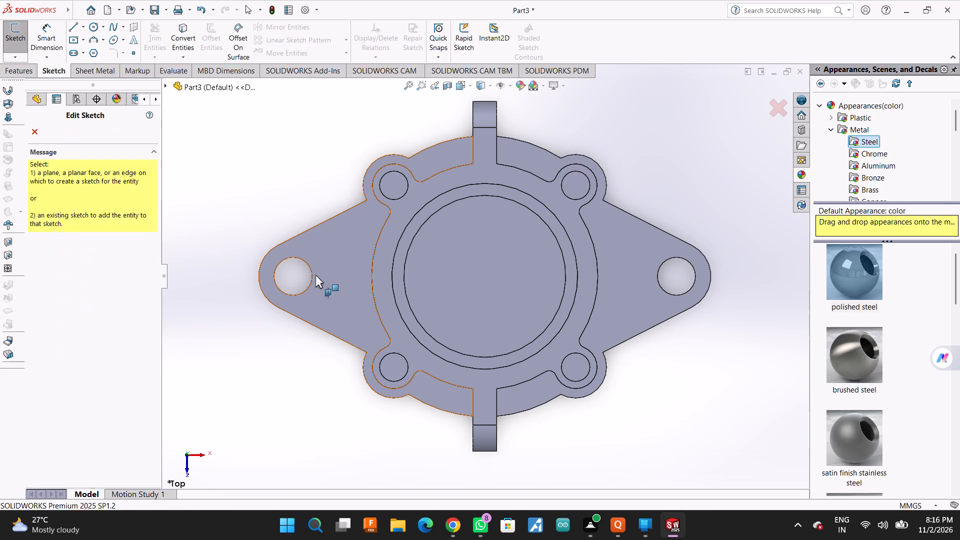
pyautogui.click(327, 274)
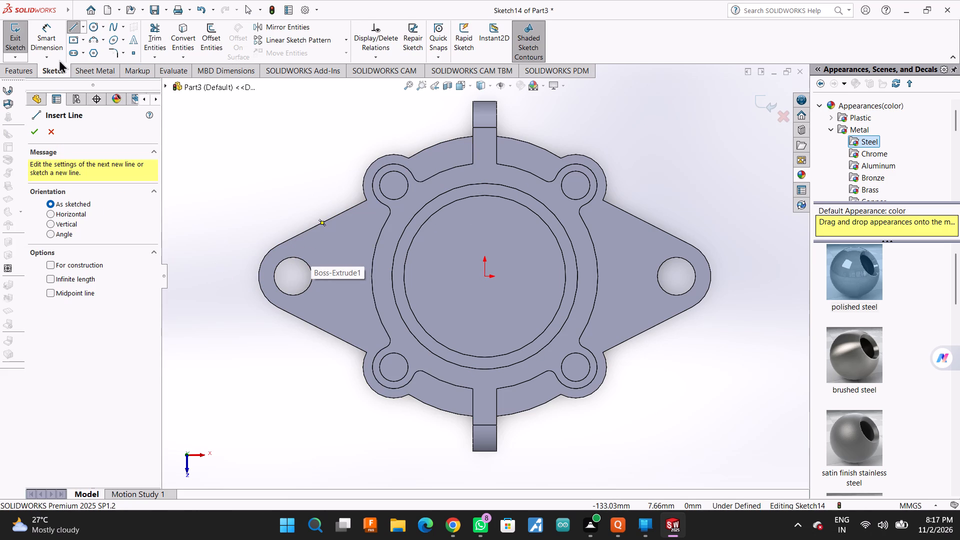
pyautogui.click(90, 27)
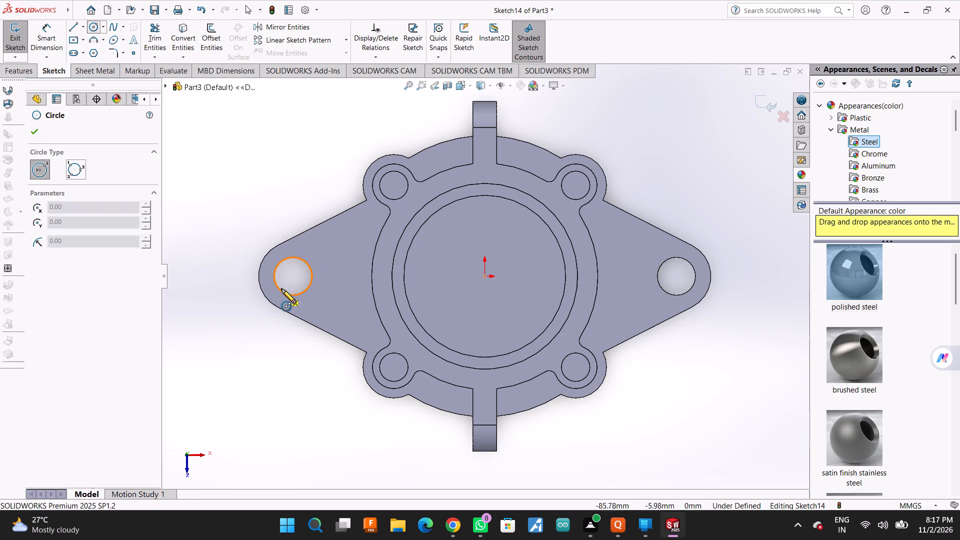
pyautogui.click(291, 274)
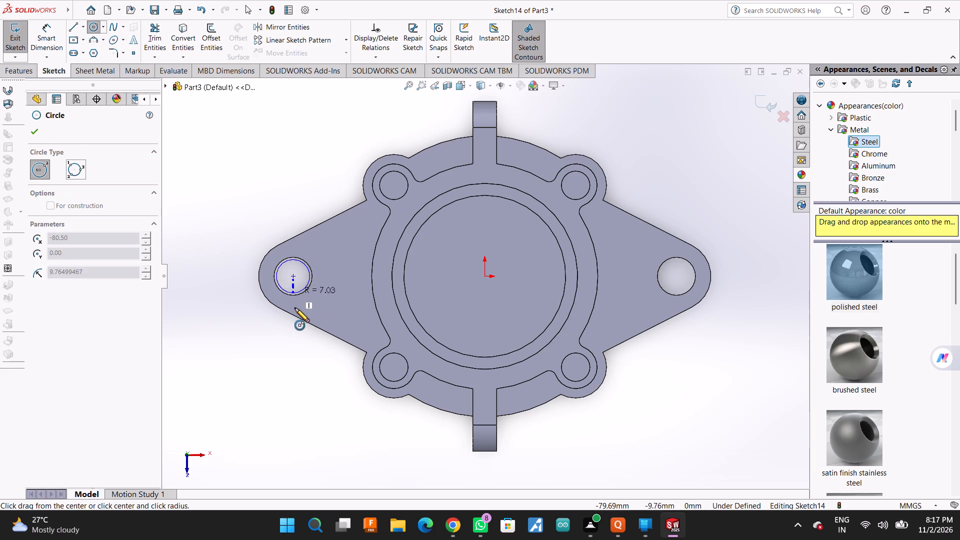
pyautogui.click(259, 280)
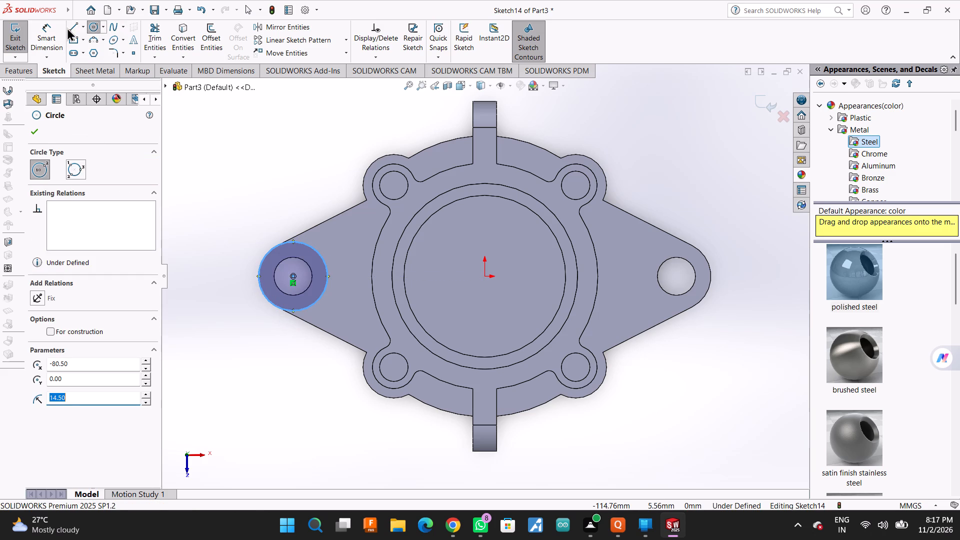
# Sketch horizontal lines about 35.27 mm long from the -X circle's upper and lower tangent points to the raised body edge.
pyautogui.click(67, 27)
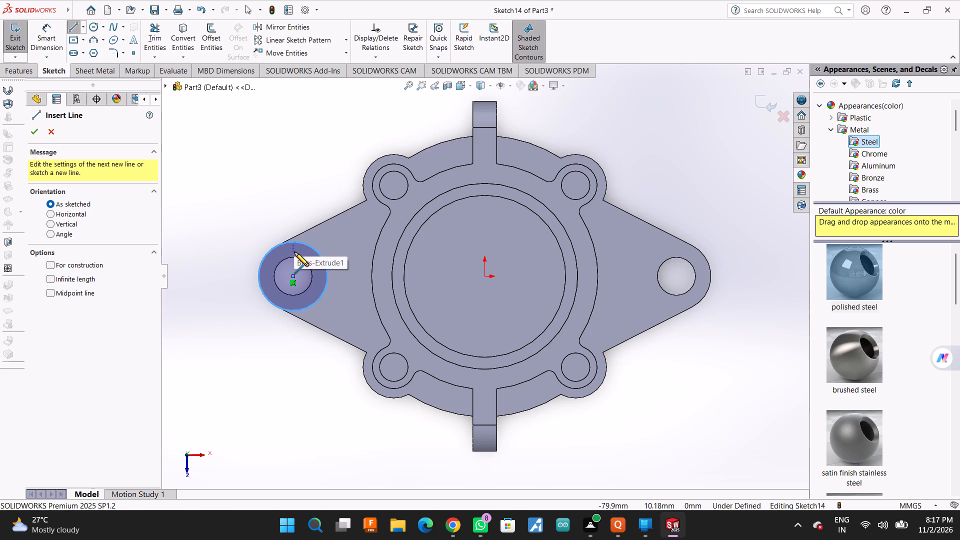
pyautogui.click(294, 242)
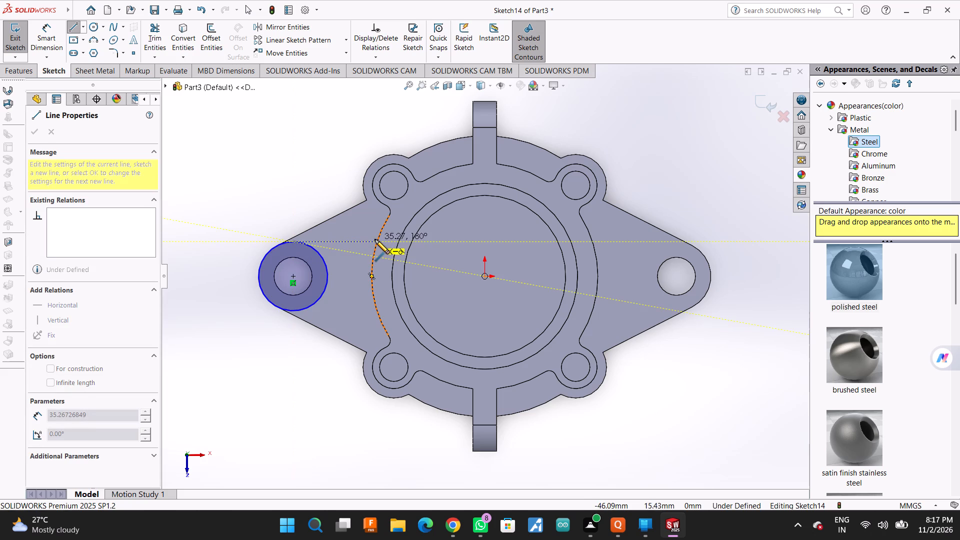
pyautogui.click(375, 241)
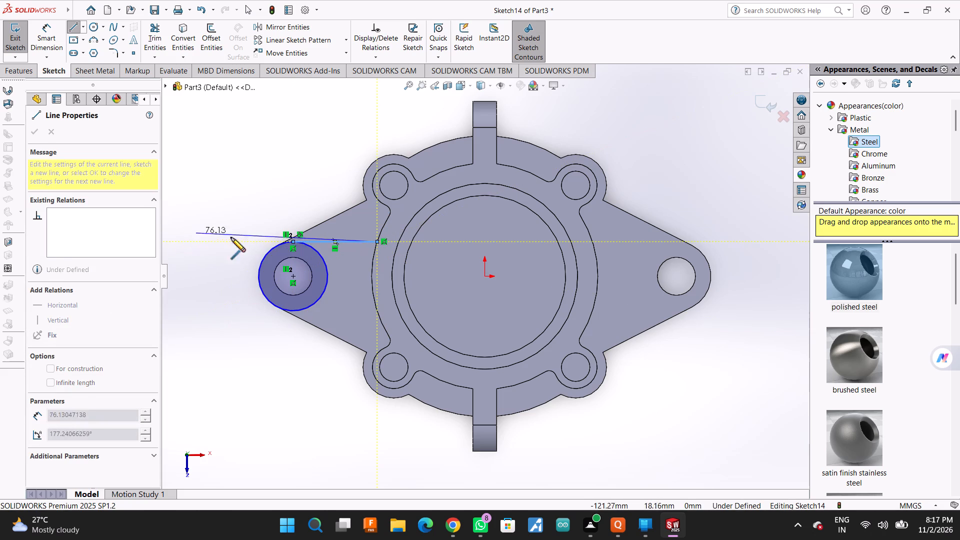
pyautogui.click(291, 241)
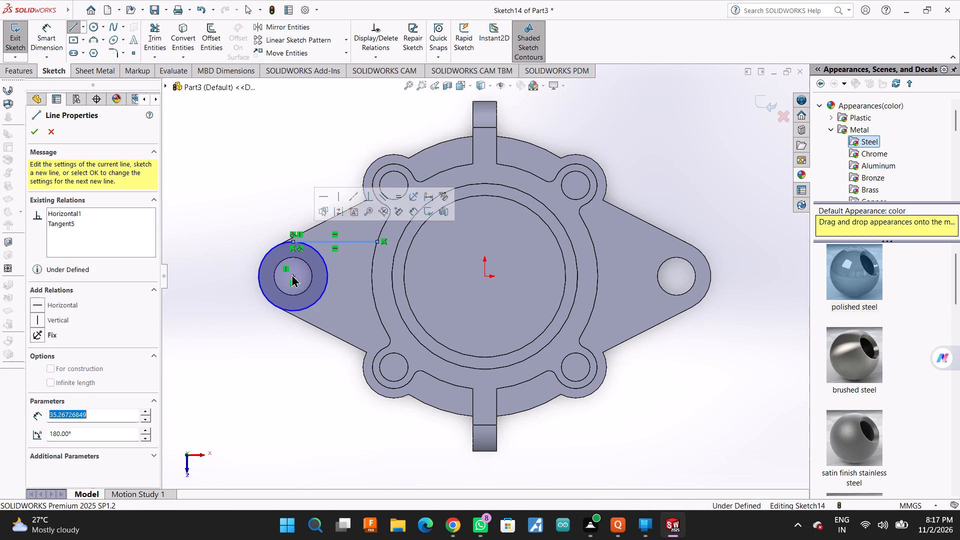
pyautogui.click(293, 312)
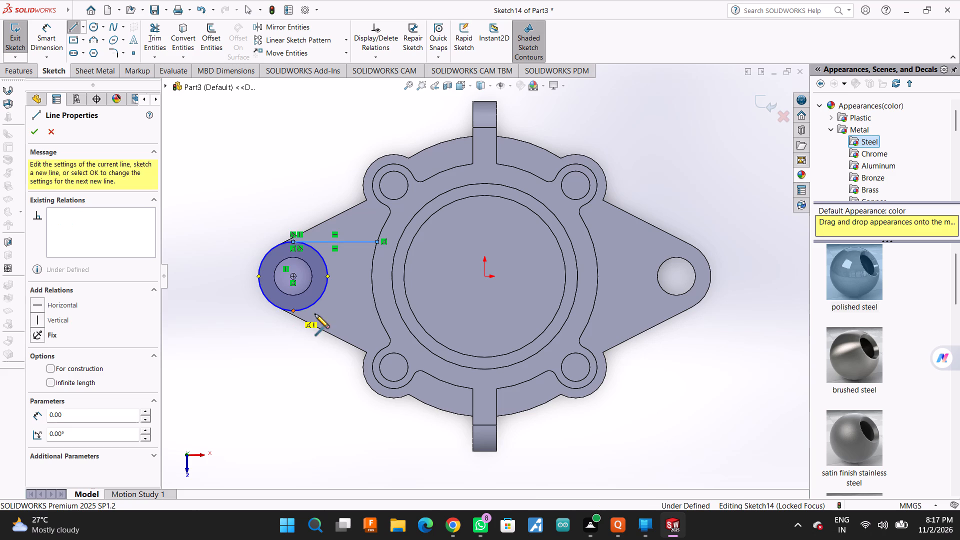
pyautogui.click(375, 308)
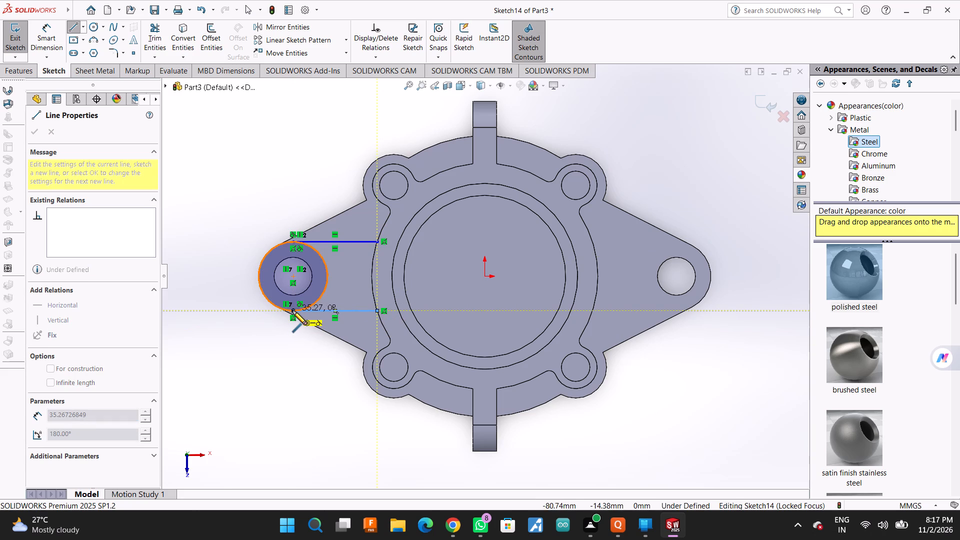
pyautogui.click(292, 310)
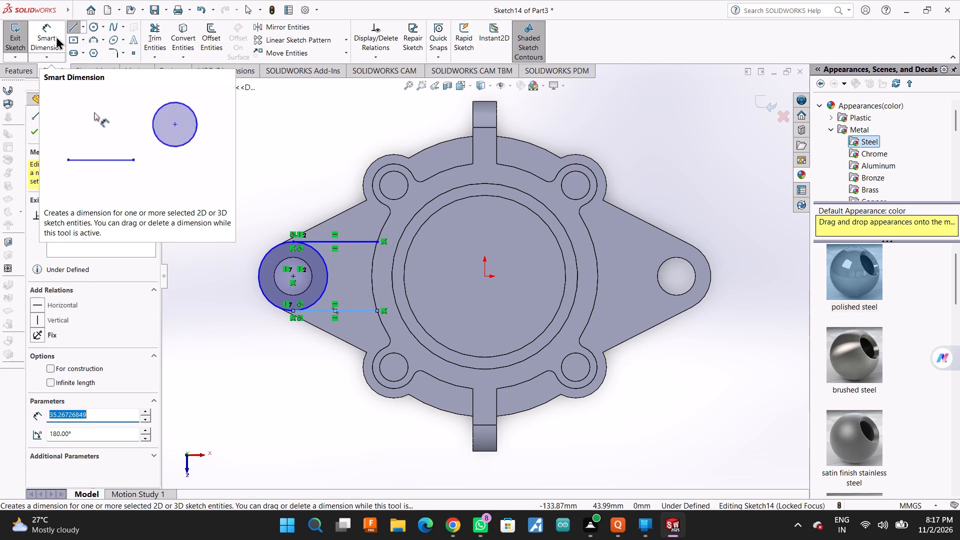
# Sketch a 14.5 mm radius circle concentric with the +X ear hole, reaching the ear's outer edge.
pyautogui.click(90, 27)
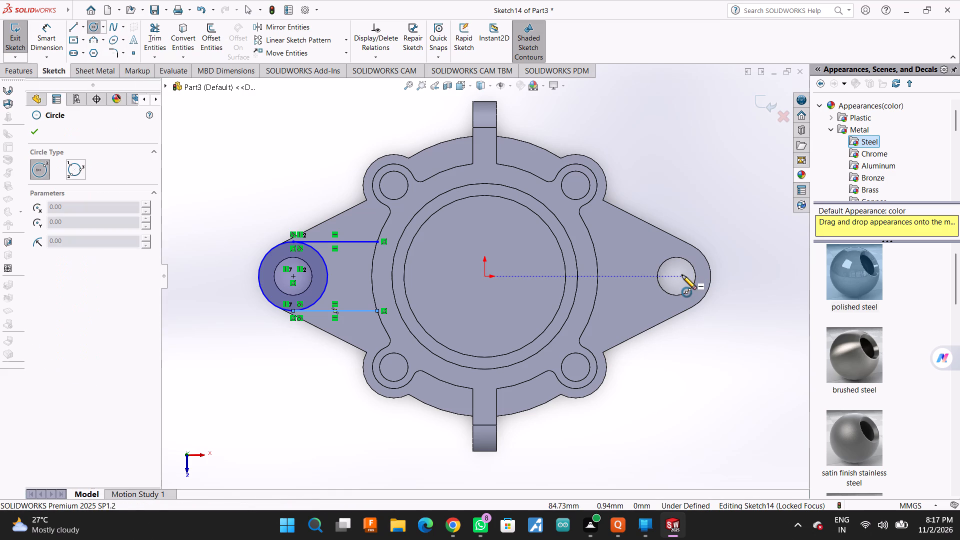
pyautogui.click(677, 277)
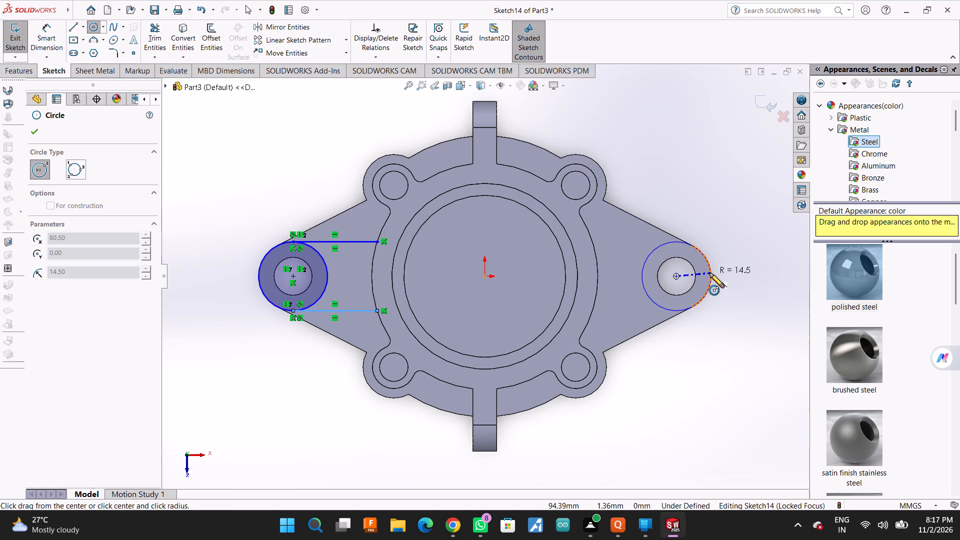
pyautogui.click(709, 273)
pyautogui.click(31, 137)
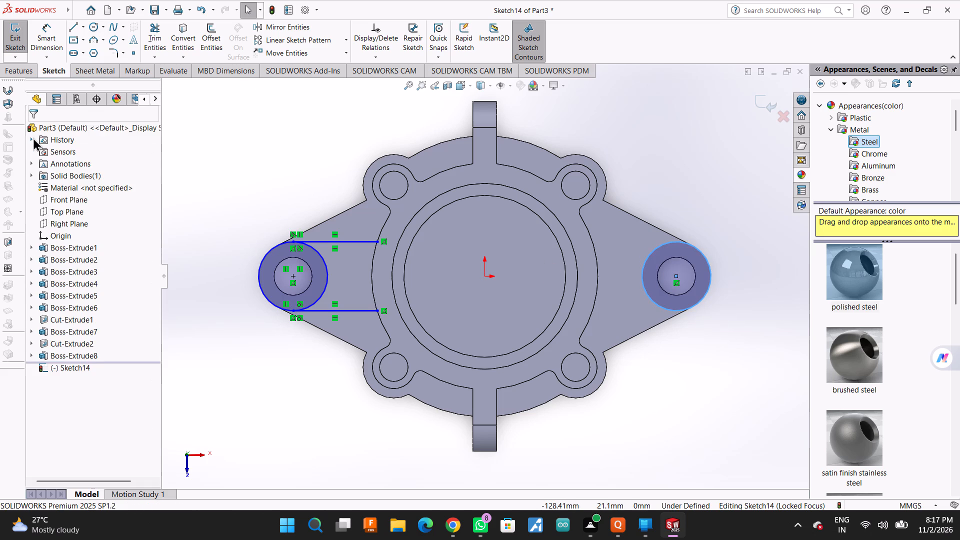
# Sketch horizontal lines about 35.27 mm long from the +X circle's upper and lower tangent points to the raised body edge.
pyautogui.click(72, 20)
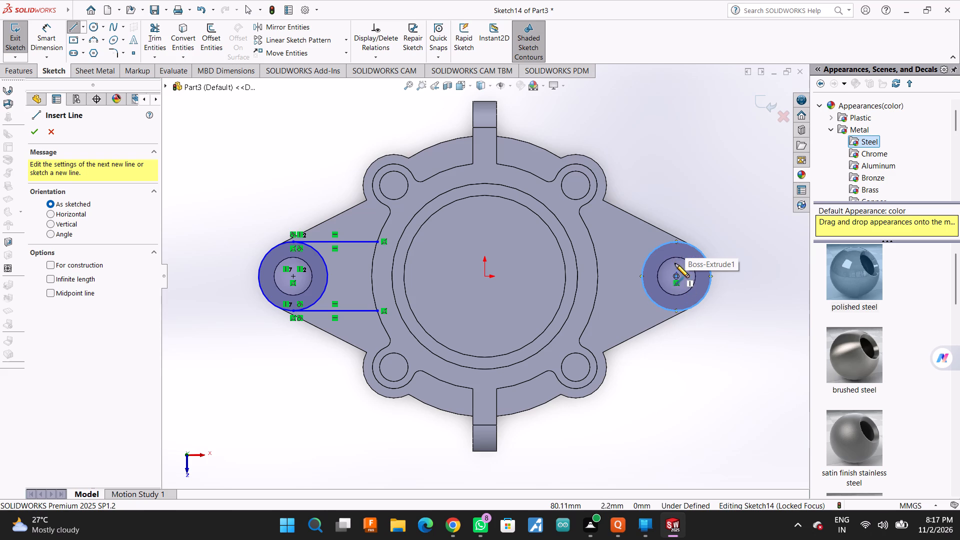
pyautogui.click(675, 240)
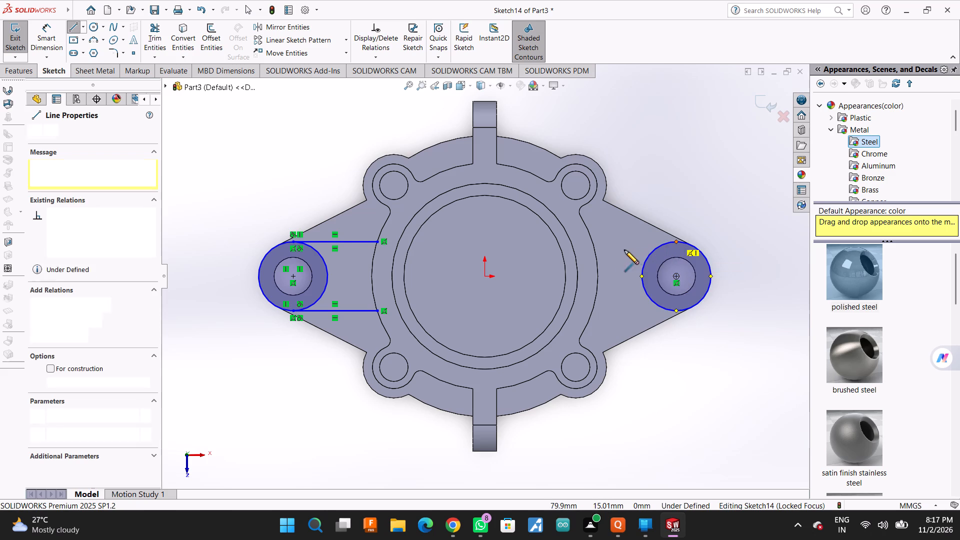
pyautogui.click(592, 243)
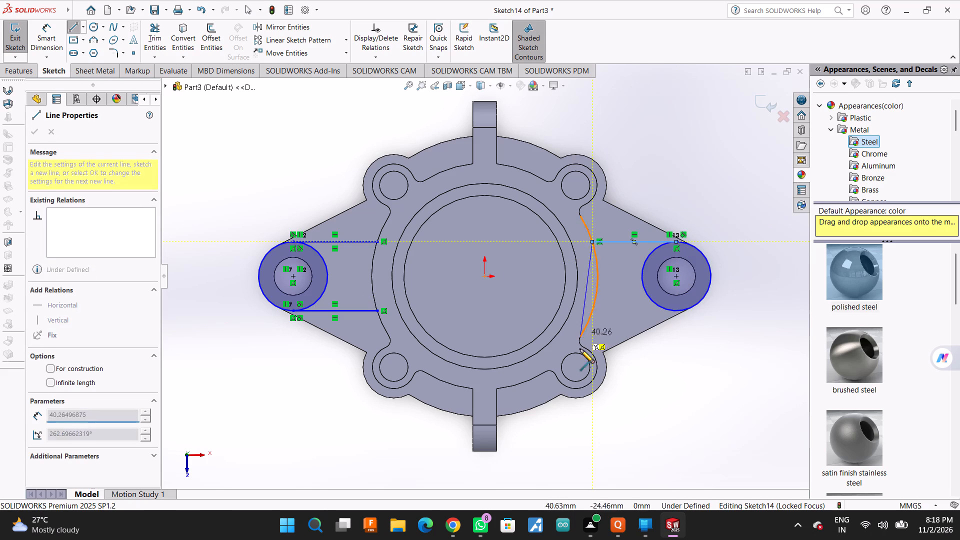
pyautogui.click(676, 241)
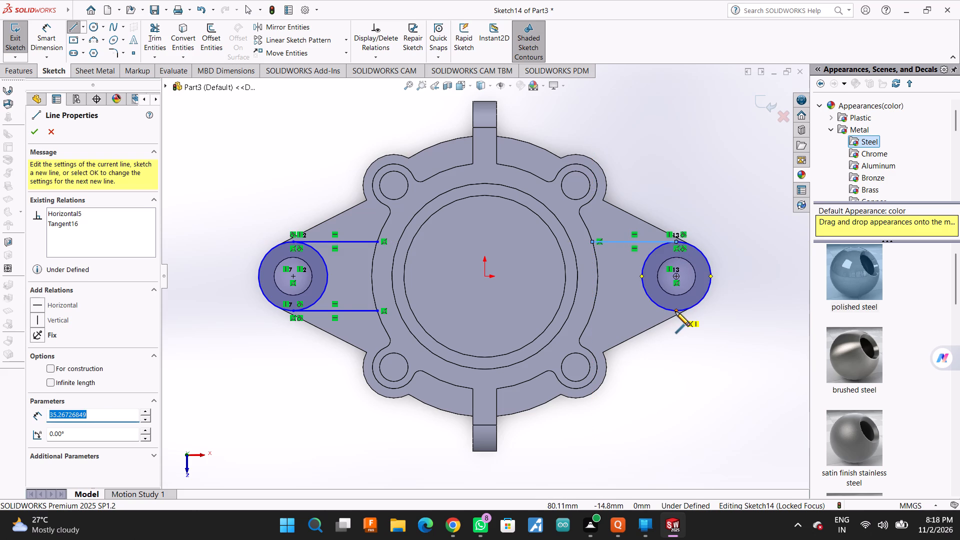
pyautogui.click(676, 311)
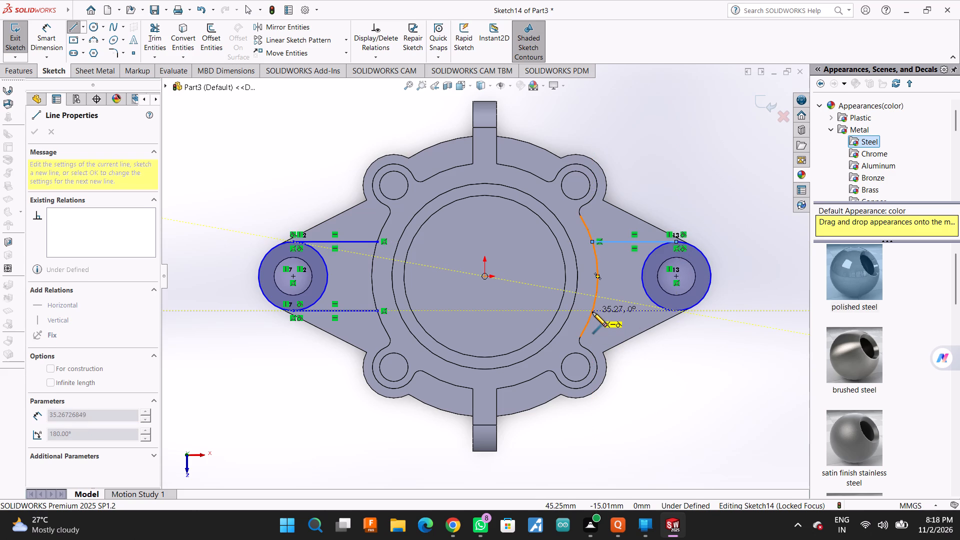
pyautogui.click(591, 312)
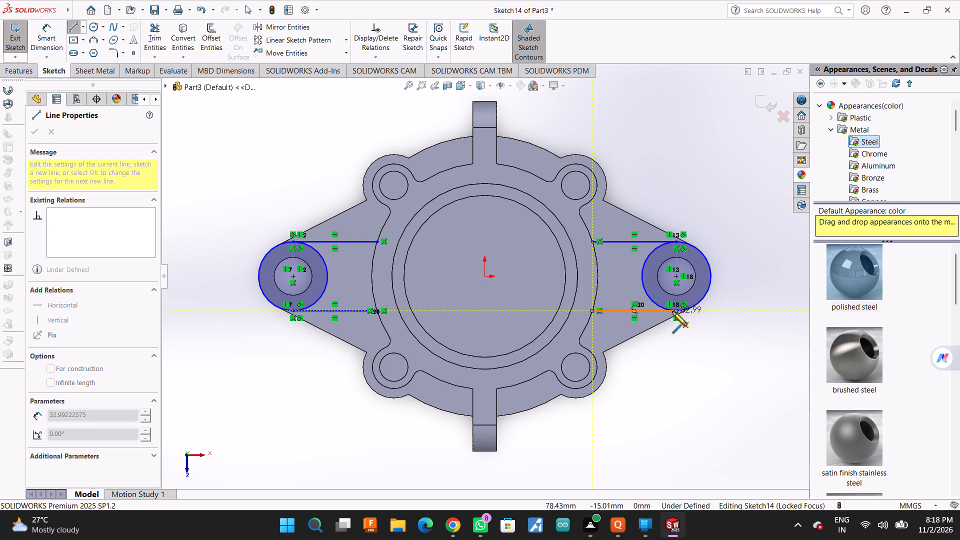
pyautogui.click(673, 311)
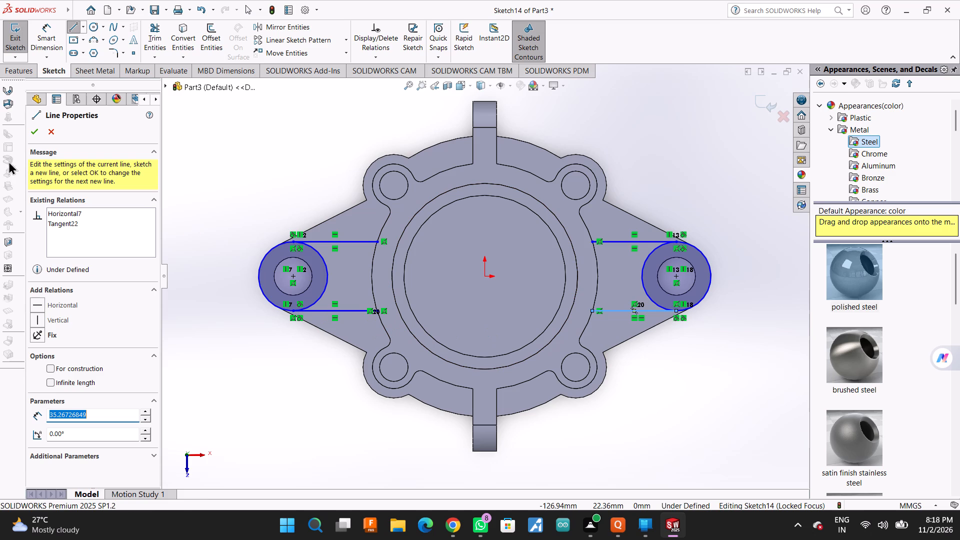
pyautogui.click(28, 137)
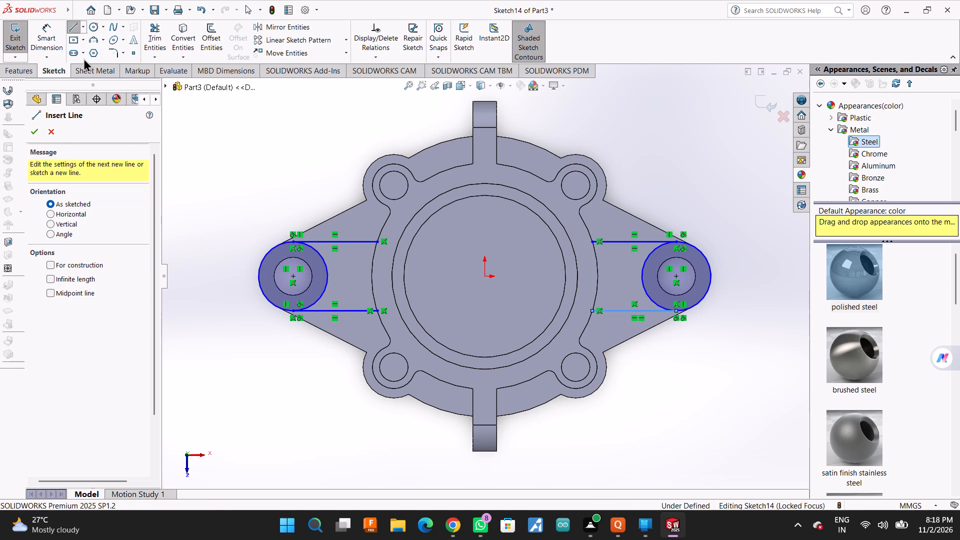
pyautogui.click(35, 130)
# Sketch a 47.5 mm radius circle centred on the origin, coincident with the raised body edge.
pyautogui.click(90, 22)
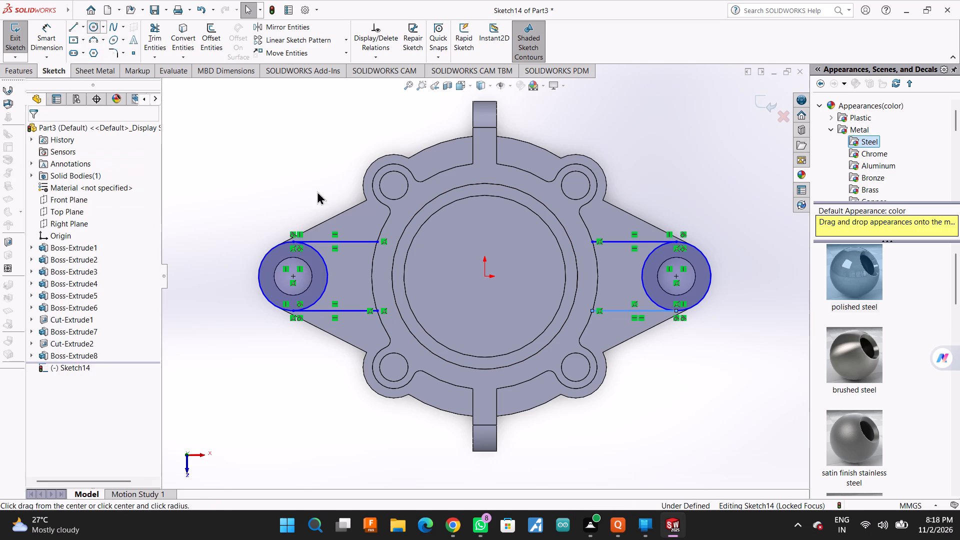
pyautogui.click(484, 277)
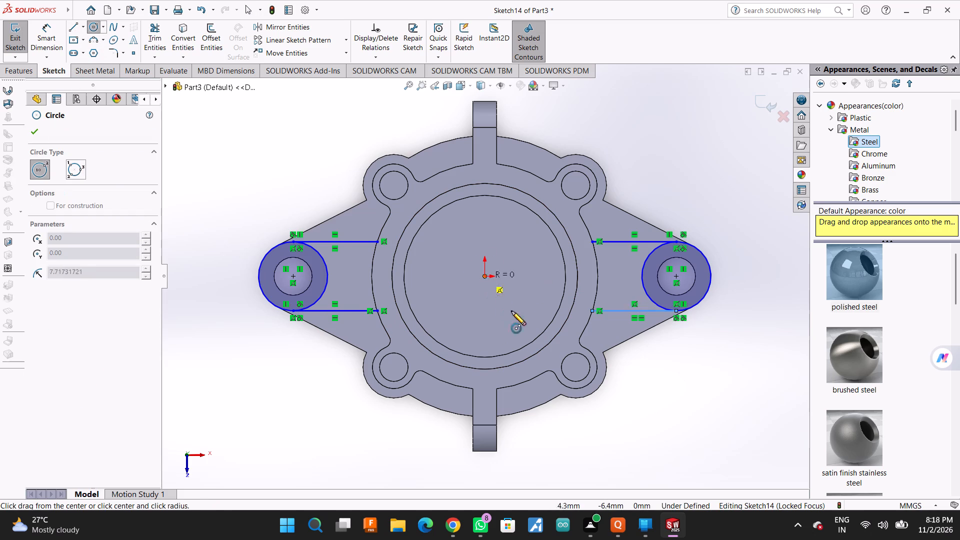
pyautogui.click(587, 322)
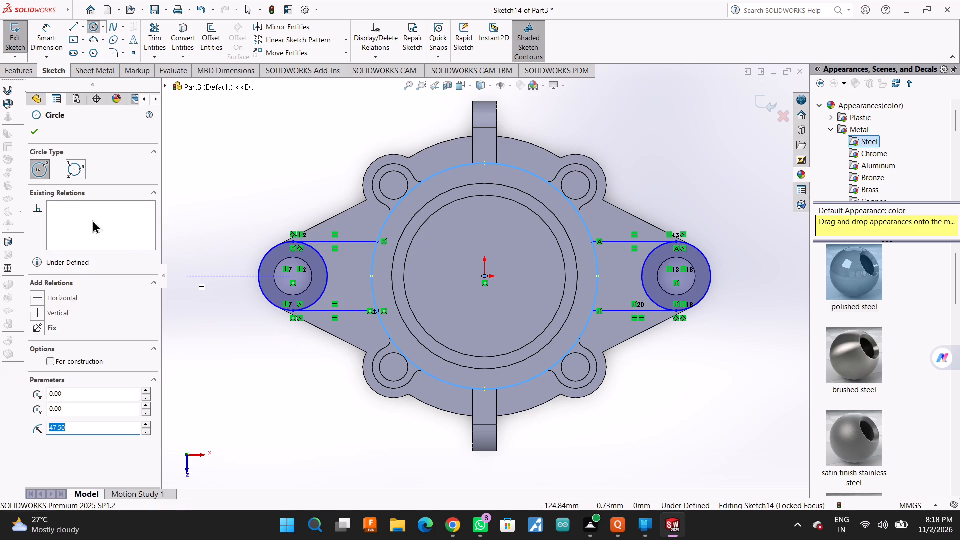
pyautogui.click(34, 125)
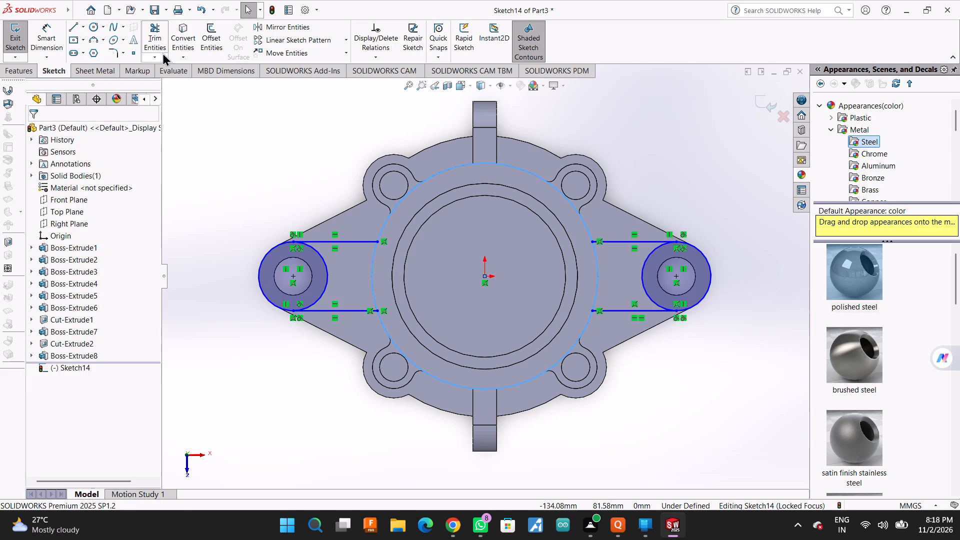
# Trim the inner arc of the -X ear circle between its two horizontal lines.
pyautogui.click(153, 33)
pyautogui.scroll(-2, 277, 258)
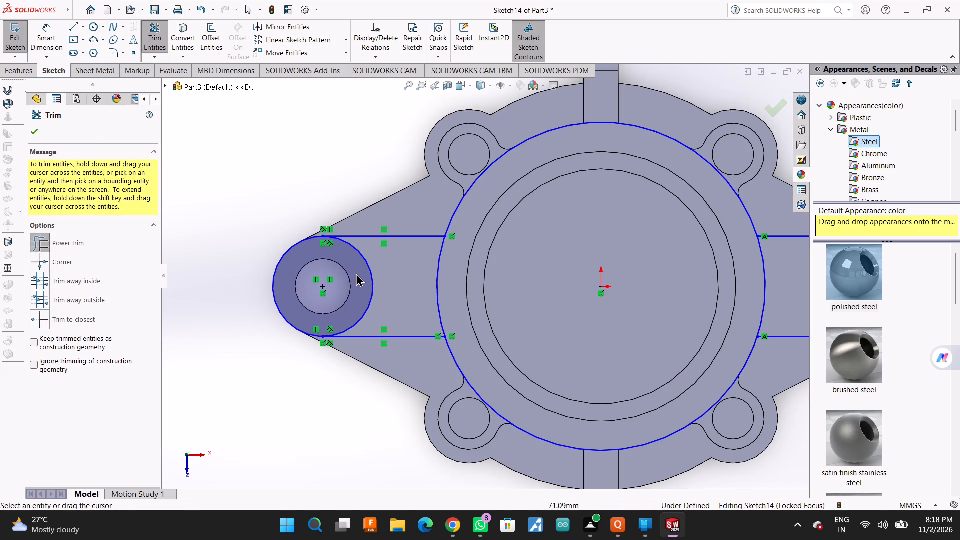
pyautogui.moveTo(356, 273); pyautogui.dragTo(381, 286)
pyautogui.scroll(3, 380, 292)
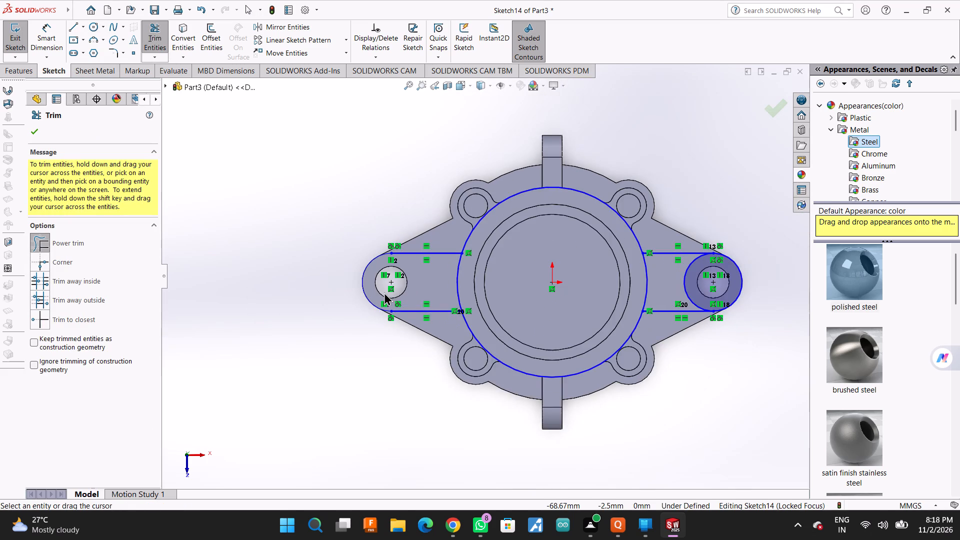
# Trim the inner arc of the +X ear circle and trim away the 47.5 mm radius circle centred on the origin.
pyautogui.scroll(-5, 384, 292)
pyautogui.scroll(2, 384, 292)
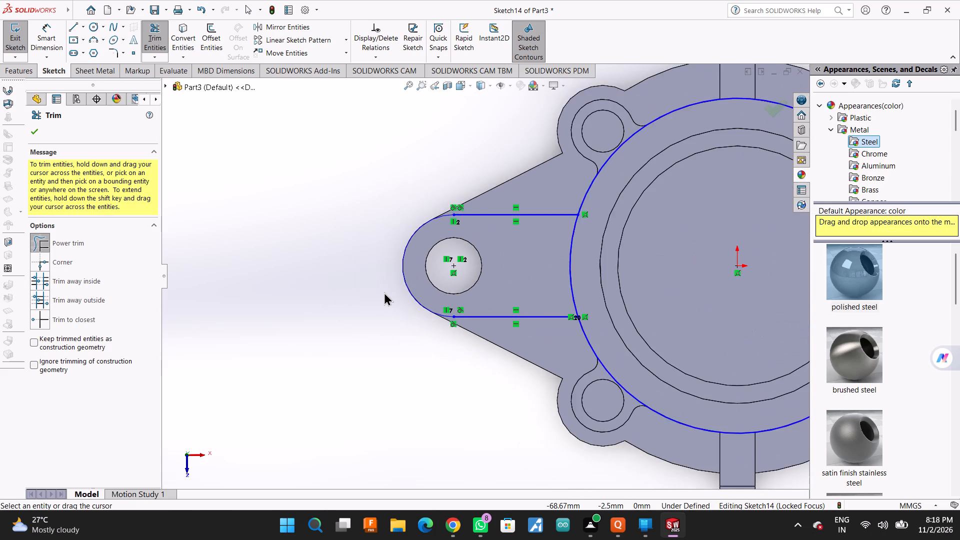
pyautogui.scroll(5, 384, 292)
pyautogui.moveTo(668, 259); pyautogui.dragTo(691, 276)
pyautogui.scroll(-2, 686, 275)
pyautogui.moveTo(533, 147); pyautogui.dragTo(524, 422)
# Examine the +X ear profile and where its horizontal lines meet the raised body.
pyautogui.scroll(-3, 650, 314)
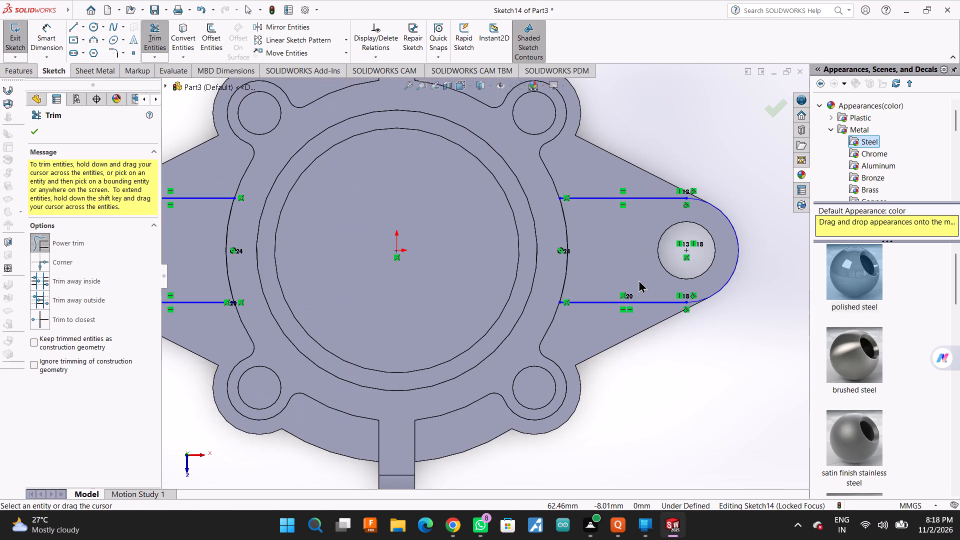
pyautogui.scroll(1, 638, 279)
pyautogui.scroll(-5, 638, 274)
pyautogui.scroll(2, 664, 242)
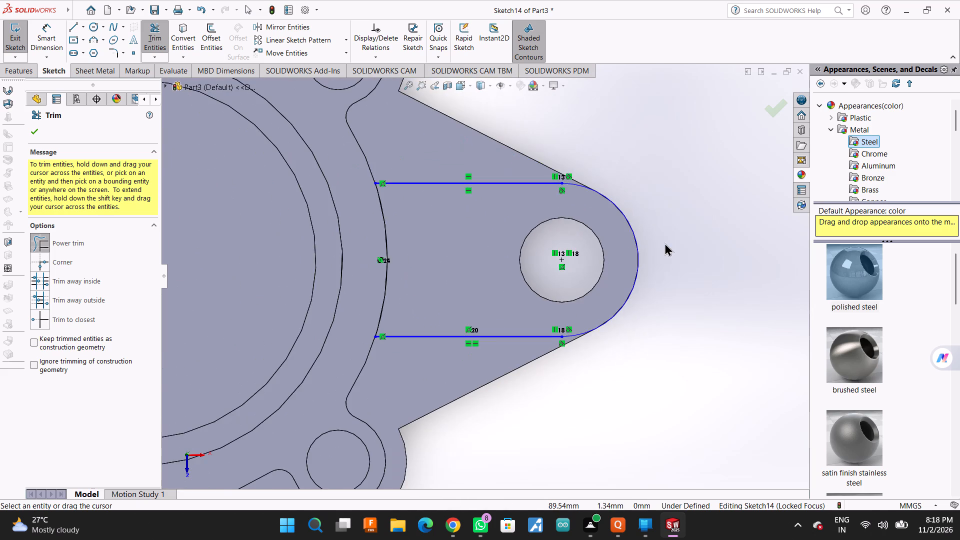
pyautogui.scroll(2, 600, 295)
pyautogui.scroll(2, 440, 363)
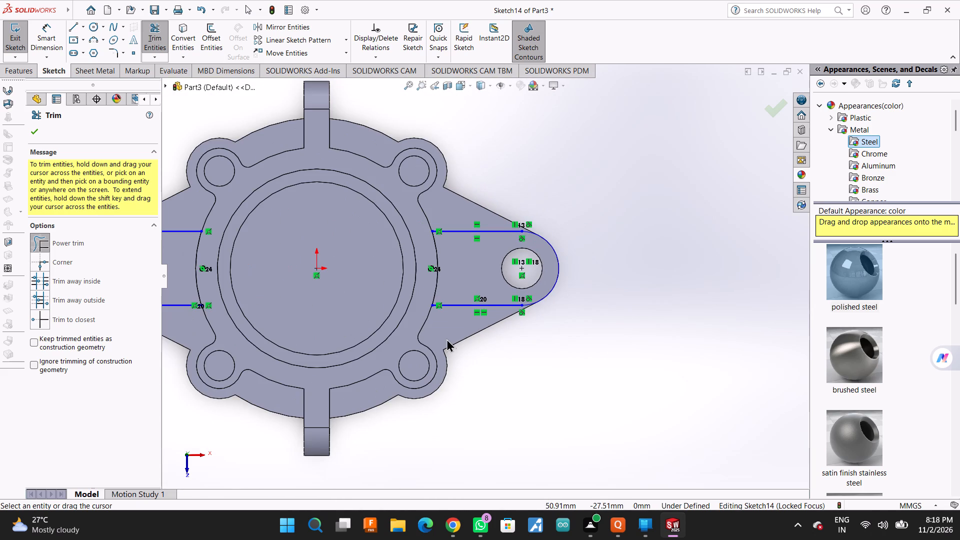
pyautogui.scroll(1, 462, 302)
pyautogui.scroll(-5, 498, 250)
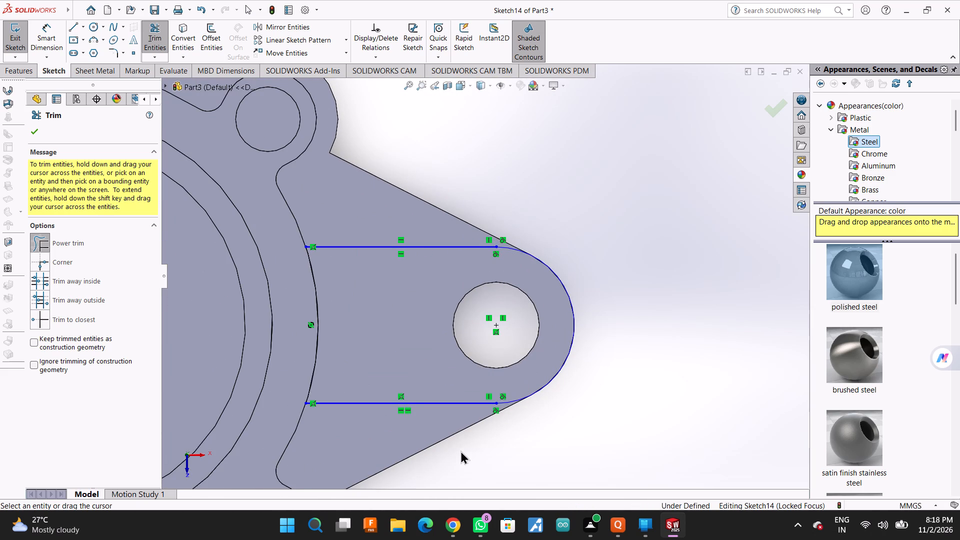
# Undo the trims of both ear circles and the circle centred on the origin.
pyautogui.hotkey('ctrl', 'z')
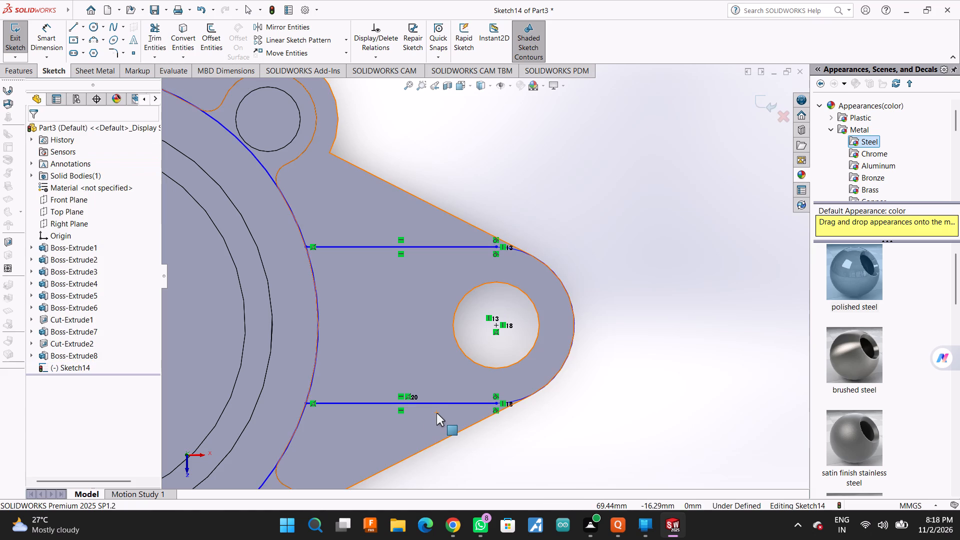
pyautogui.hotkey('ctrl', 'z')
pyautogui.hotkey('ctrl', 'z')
# Apply a tangent relation between the -X ear circle and its lower horizontal line.
pyautogui.scroll(3, 418, 423)
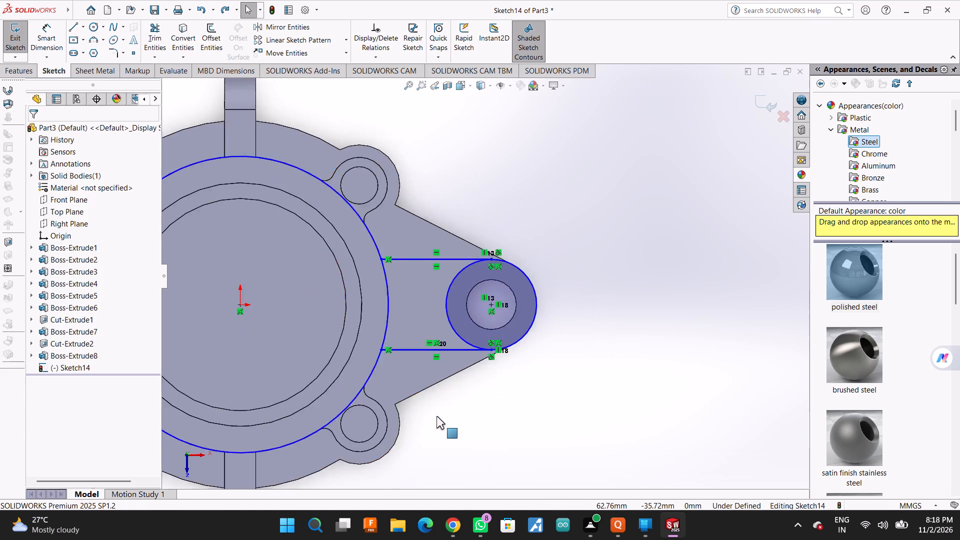
pyautogui.scroll(6, 436, 416)
pyautogui.scroll(-5, 387, 377)
pyautogui.scroll(-4, 296, 189)
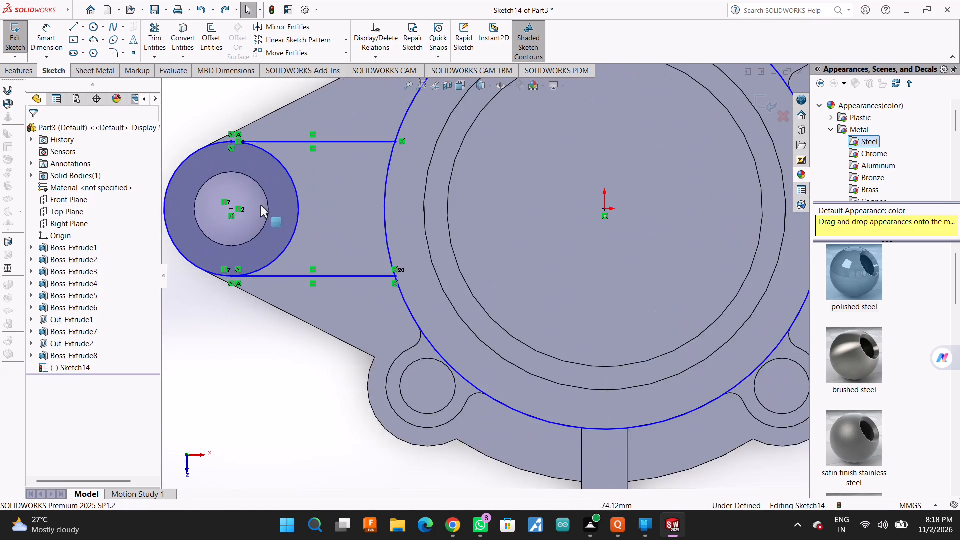
pyautogui.scroll(-4, 260, 205)
pyautogui.scroll(-1, 271, 322)
pyautogui.press('Escape')
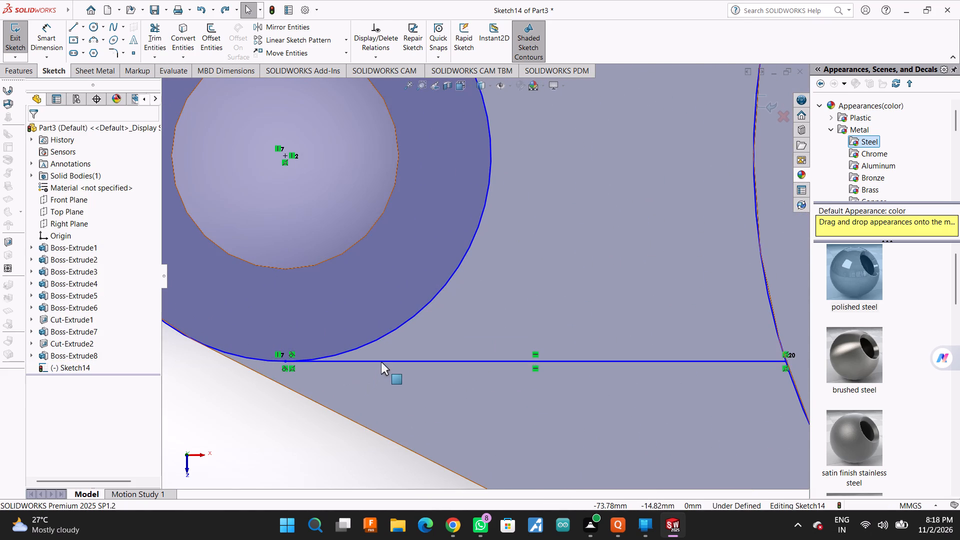
pyautogui.keyDown('ctrl'); pyautogui.click(382, 361); pyautogui.keyUp('ctrl')
pyautogui.keyDown('ctrl'); pyautogui.click(385, 332); pyautogui.keyUp('ctrl')
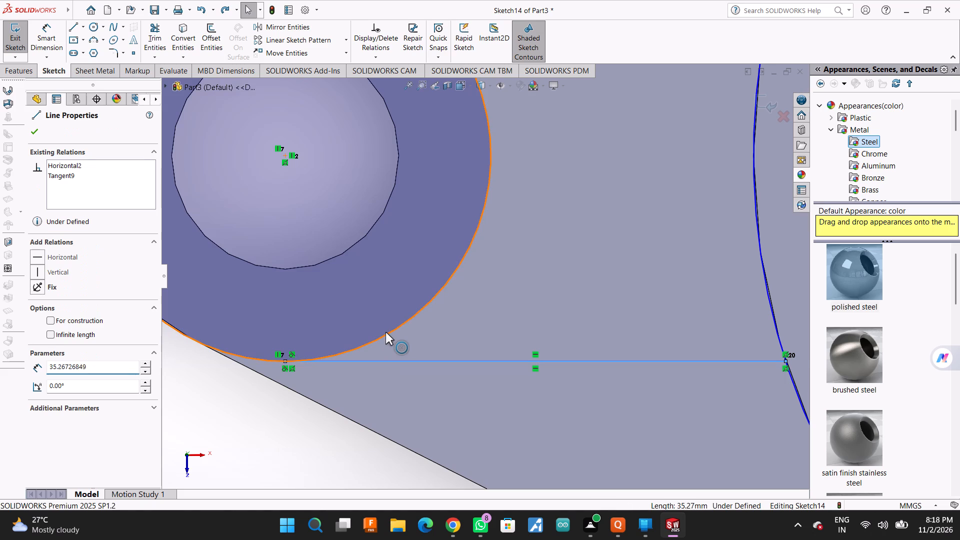
pyautogui.click(412, 284)
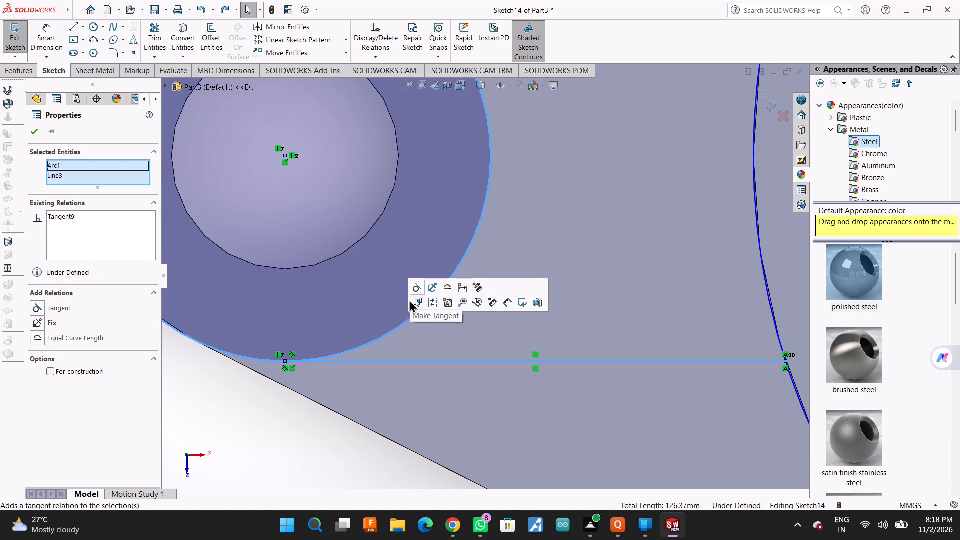
pyautogui.scroll(3, 385, 356)
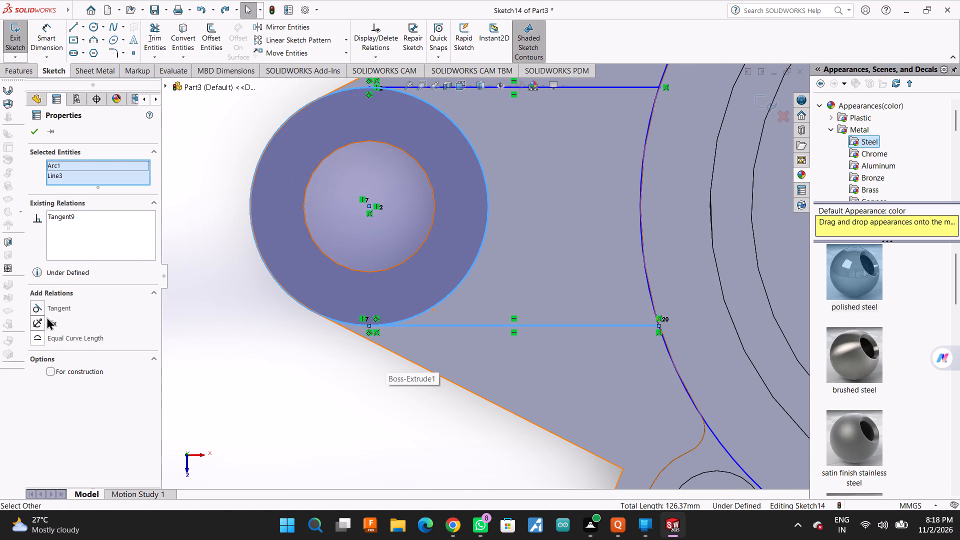
pyautogui.click(31, 128)
# Check the relation between the -X ear circle and its upper horizontal line.
pyautogui.scroll(3, 275, 375)
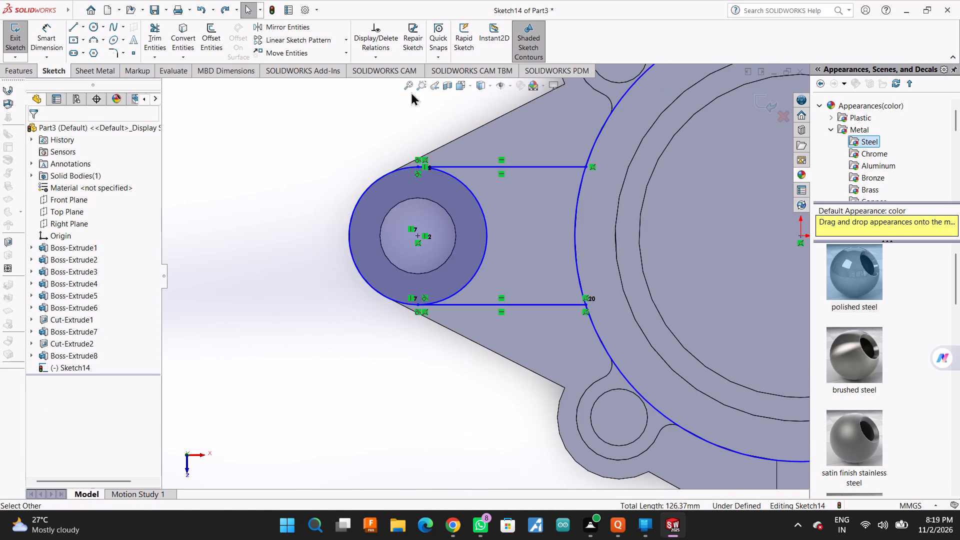
pyautogui.scroll(-4, 447, 134)
pyautogui.keyDown('ctrl'); pyautogui.click(462, 192); pyautogui.keyUp('ctrl')
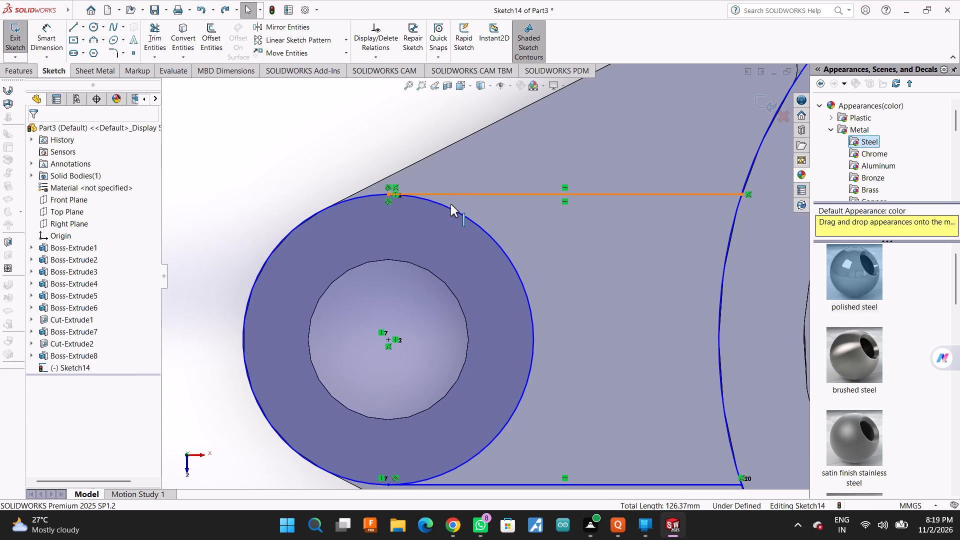
pyautogui.keyDown('ctrl'); pyautogui.click(449, 207); pyautogui.keyUp('ctrl')
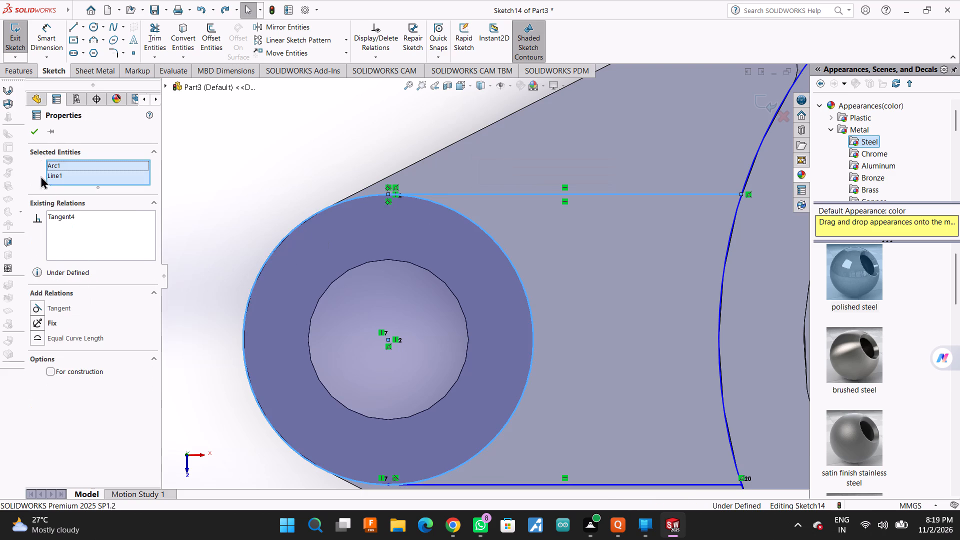
pyautogui.click(34, 126)
# Apply a tangent relation between the +X ear circle and its upper horizontal line.
pyautogui.scroll(13, 331, 382)
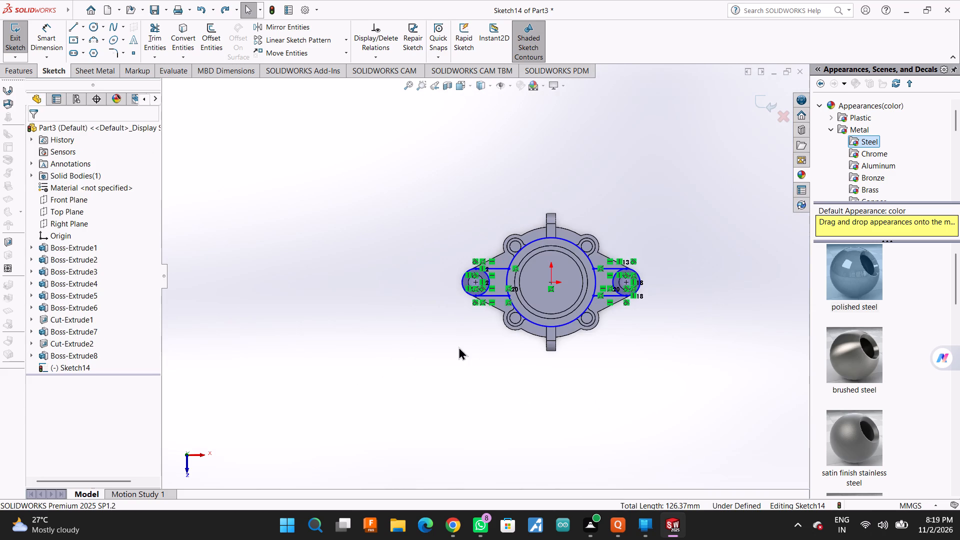
pyautogui.scroll(-2, 637, 270)
pyautogui.scroll(-9, 539, 265)
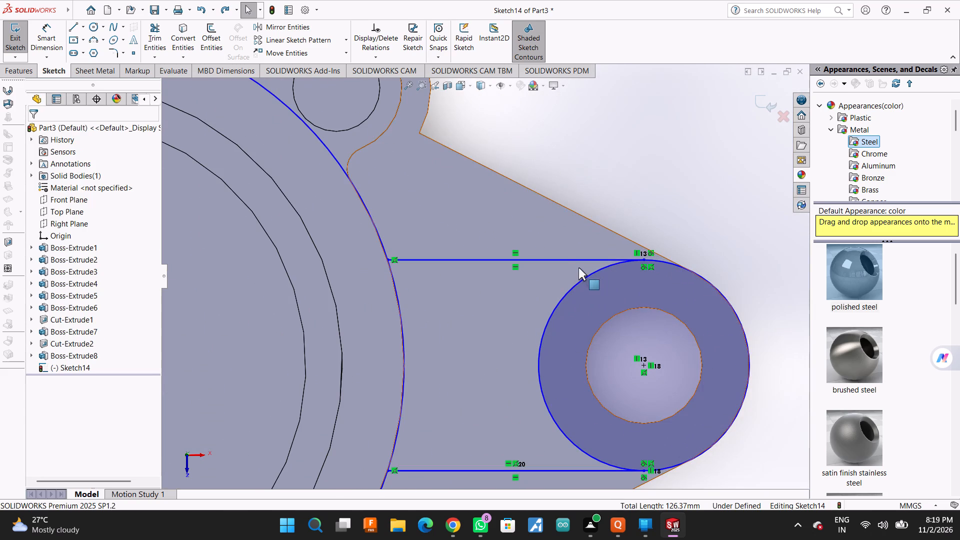
pyautogui.keyDown('ctrl'); pyautogui.click(575, 261); pyautogui.keyUp('ctrl')
pyautogui.keyDown('ctrl'); pyautogui.click(574, 288); pyautogui.keyUp('ctrl')
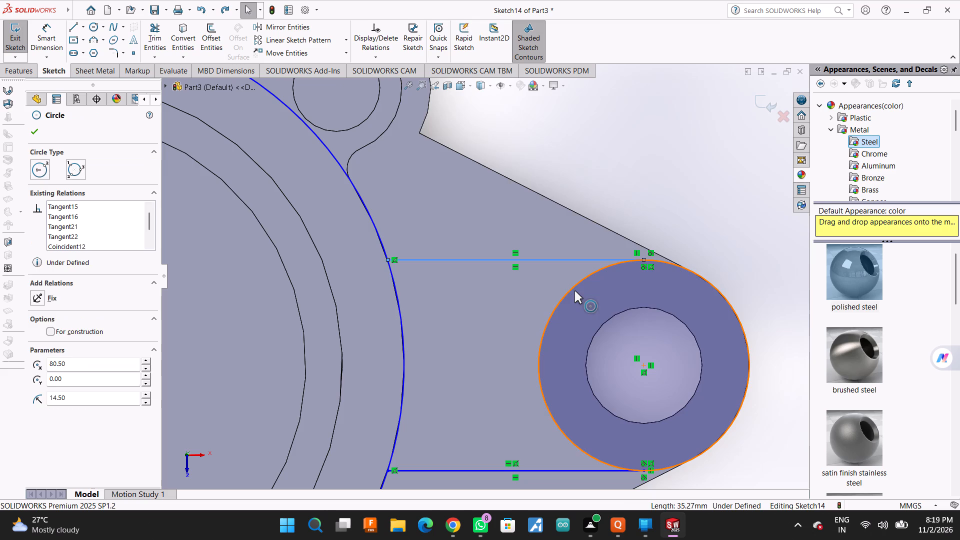
pyautogui.click(48, 309)
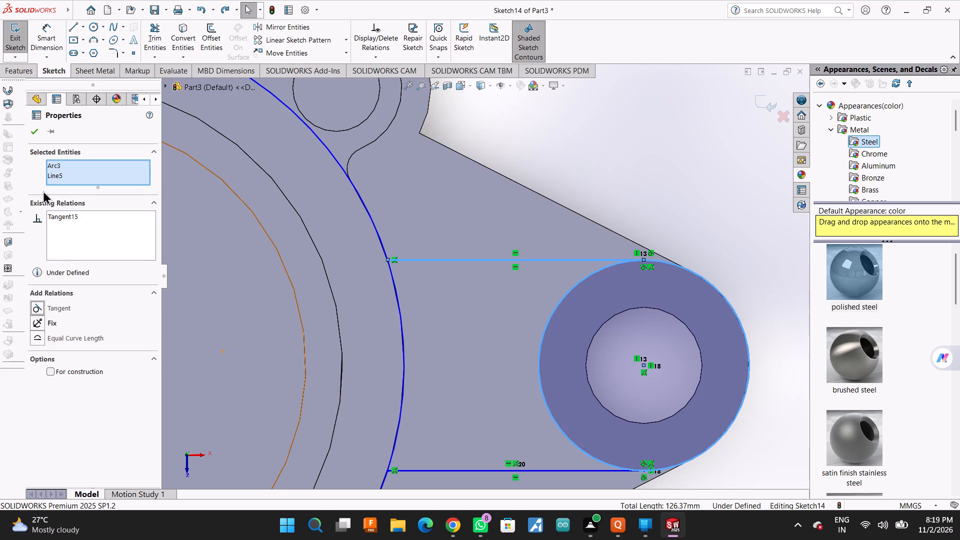
pyautogui.click(33, 132)
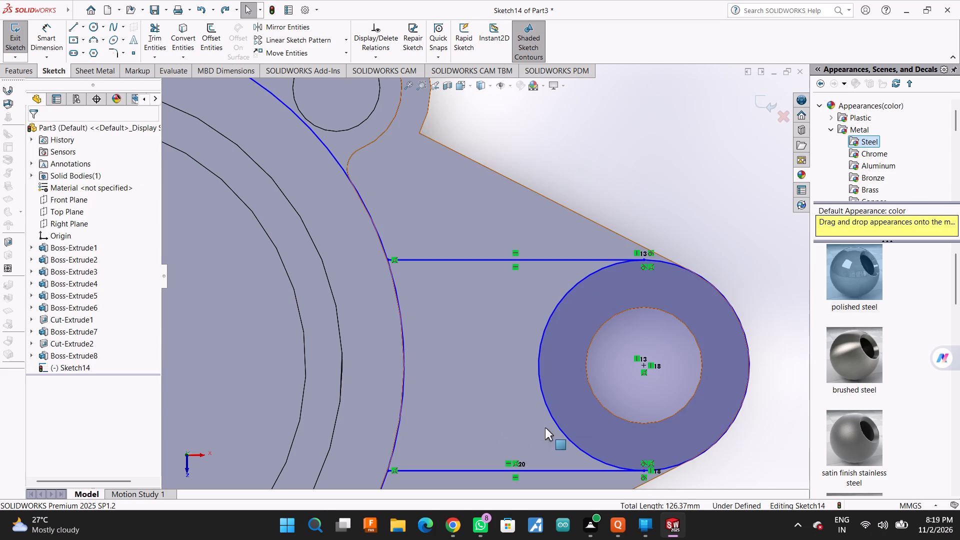
# Apply a tangent relation between the +X ear circle and its lower horizontal line.
pyautogui.keyDown('ctrl'); pyautogui.click(560, 427); pyautogui.keyUp('ctrl')
pyautogui.keyDown('ctrl'); pyautogui.click(549, 468); pyautogui.keyUp('ctrl')
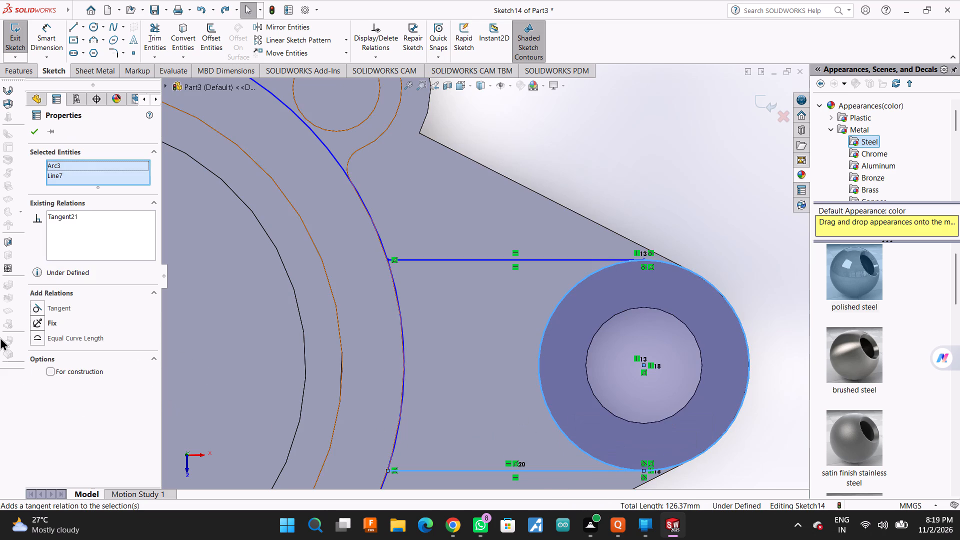
pyautogui.click(60, 307)
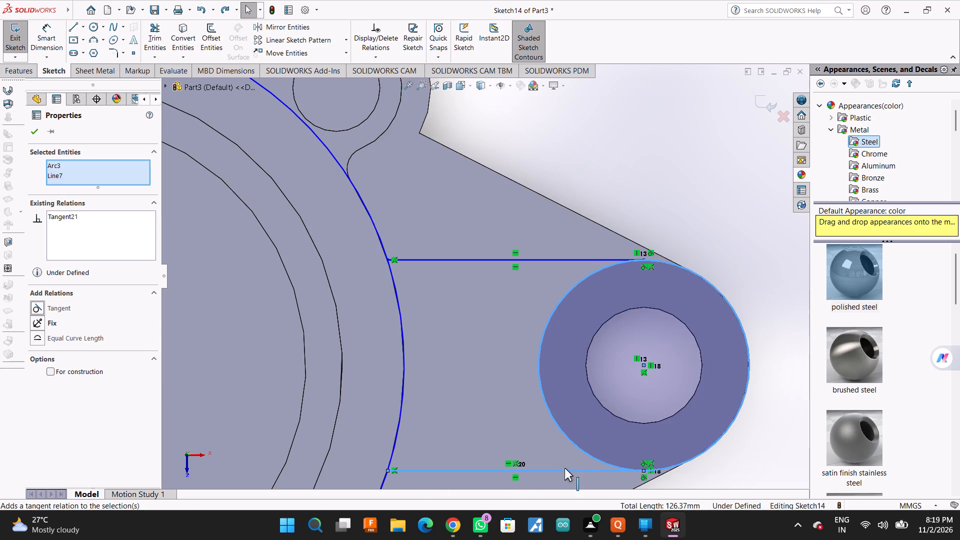
pyautogui.click(54, 309)
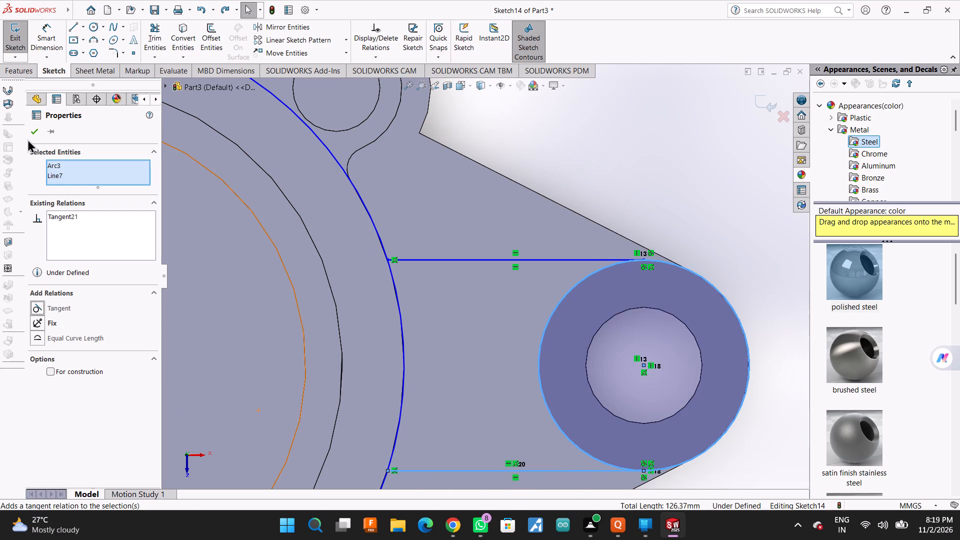
pyautogui.click(29, 125)
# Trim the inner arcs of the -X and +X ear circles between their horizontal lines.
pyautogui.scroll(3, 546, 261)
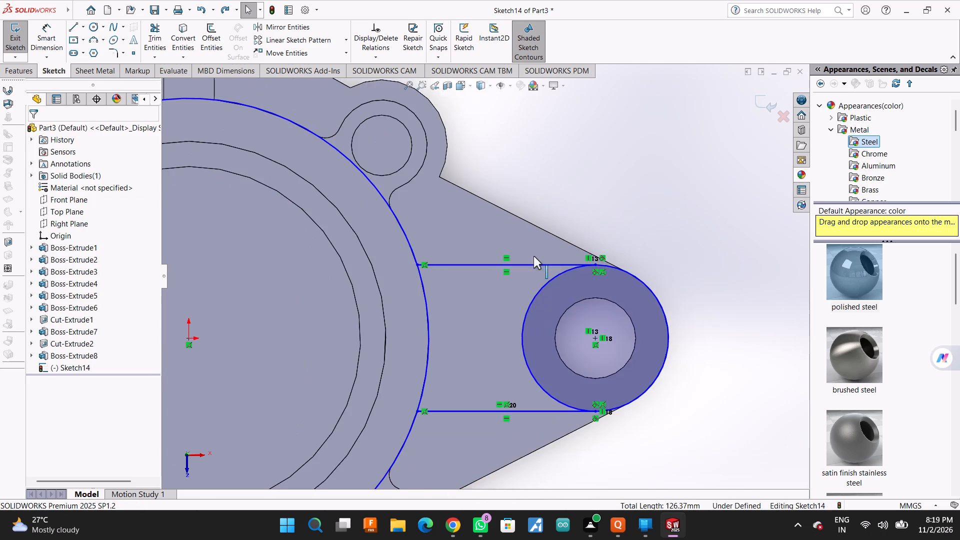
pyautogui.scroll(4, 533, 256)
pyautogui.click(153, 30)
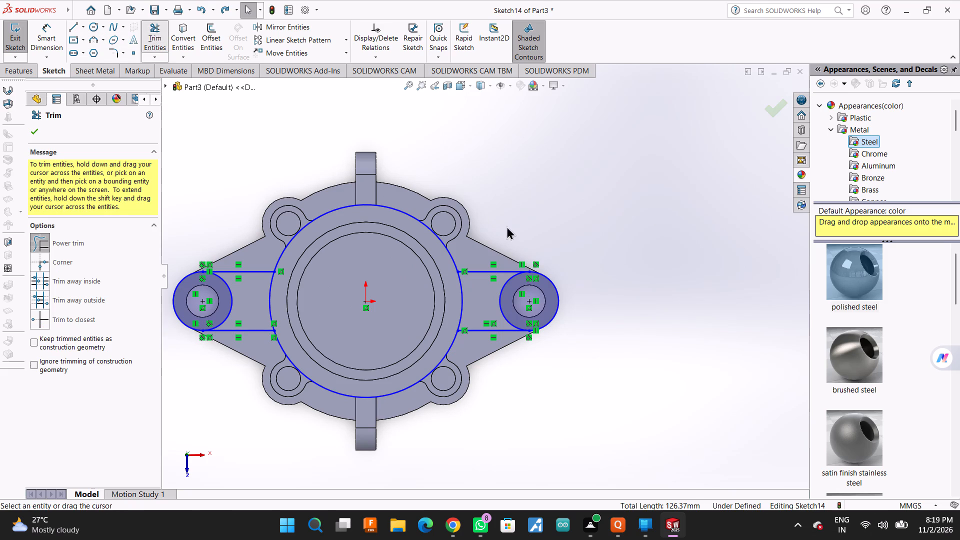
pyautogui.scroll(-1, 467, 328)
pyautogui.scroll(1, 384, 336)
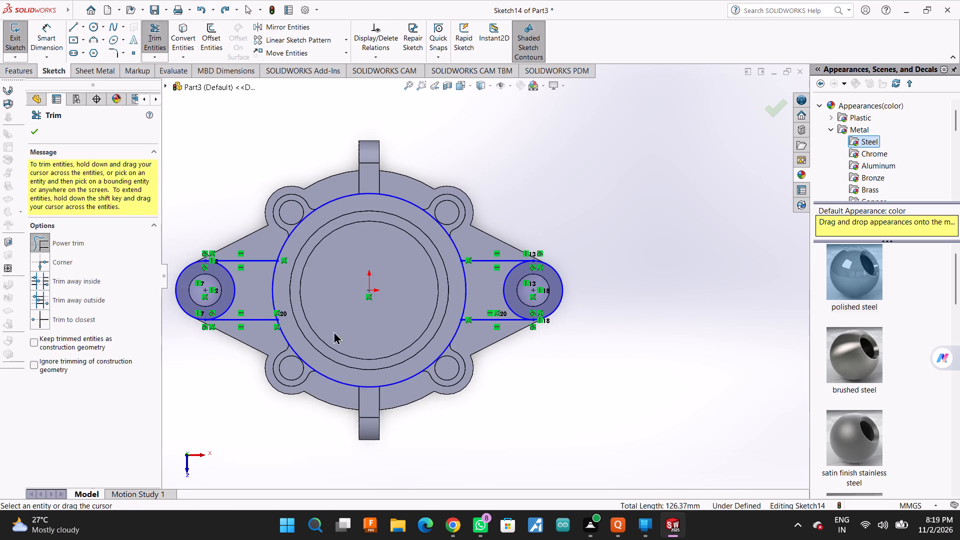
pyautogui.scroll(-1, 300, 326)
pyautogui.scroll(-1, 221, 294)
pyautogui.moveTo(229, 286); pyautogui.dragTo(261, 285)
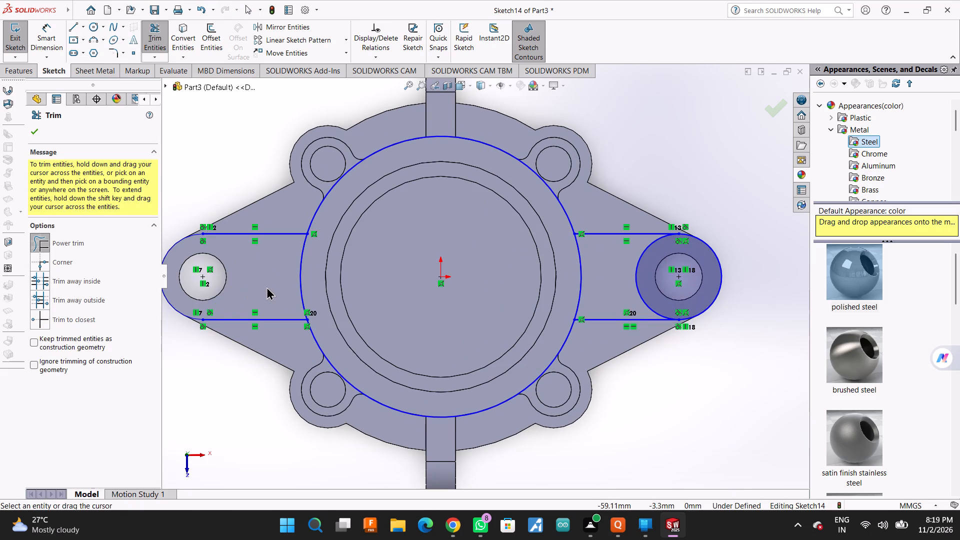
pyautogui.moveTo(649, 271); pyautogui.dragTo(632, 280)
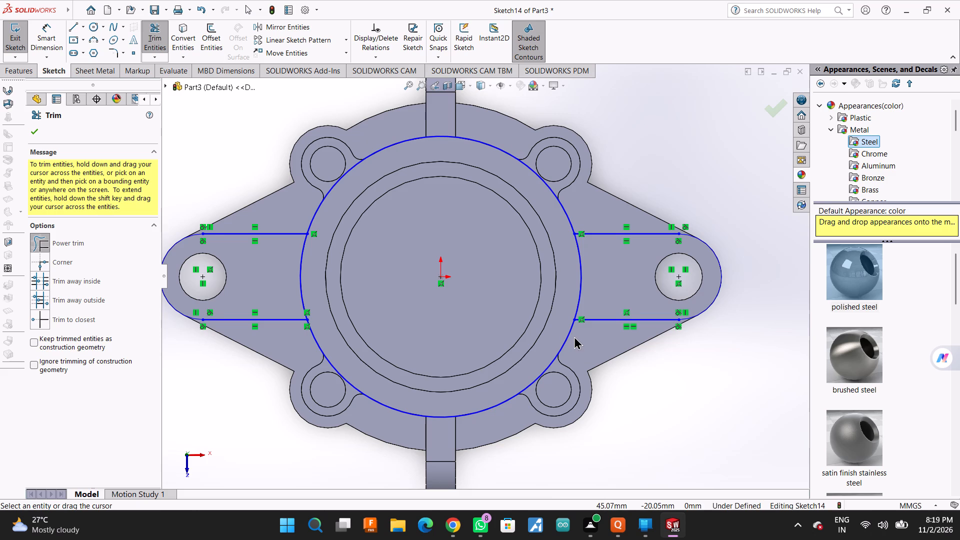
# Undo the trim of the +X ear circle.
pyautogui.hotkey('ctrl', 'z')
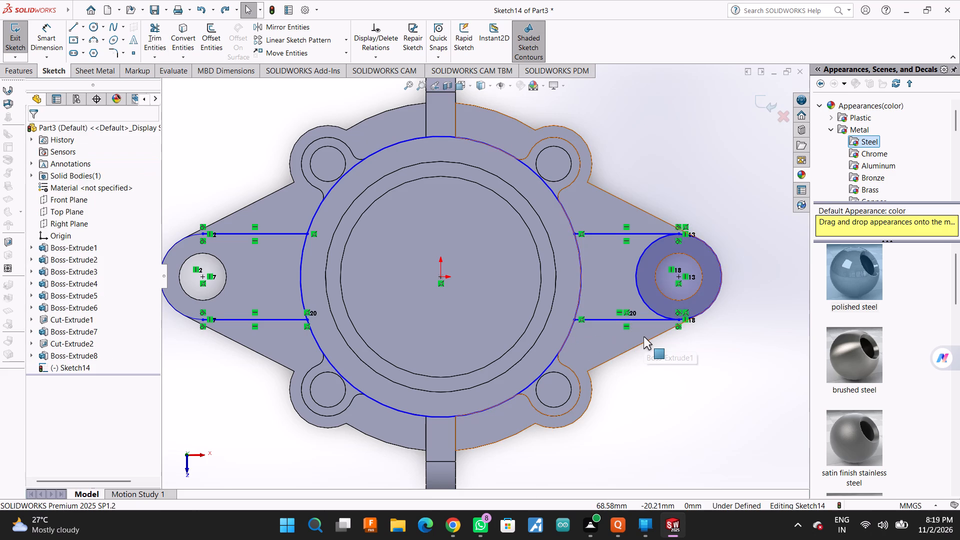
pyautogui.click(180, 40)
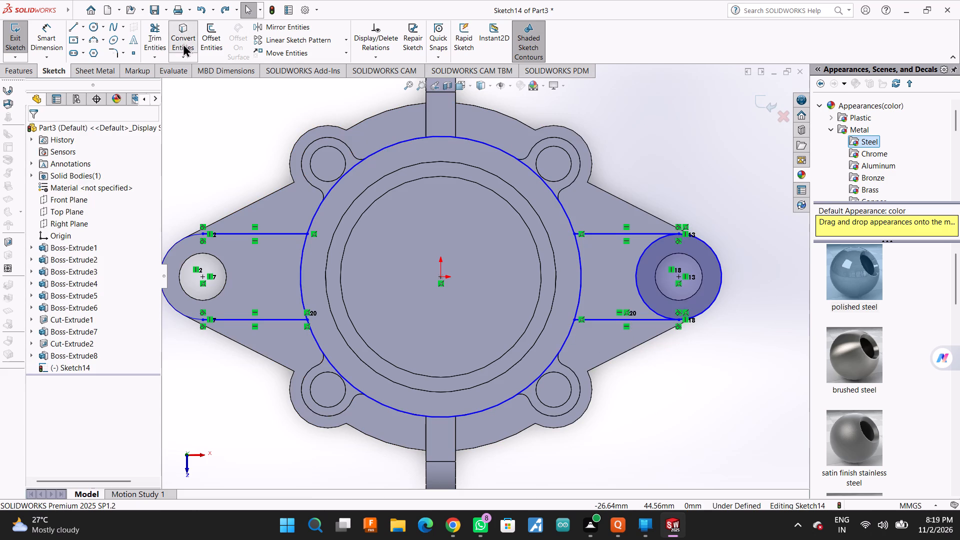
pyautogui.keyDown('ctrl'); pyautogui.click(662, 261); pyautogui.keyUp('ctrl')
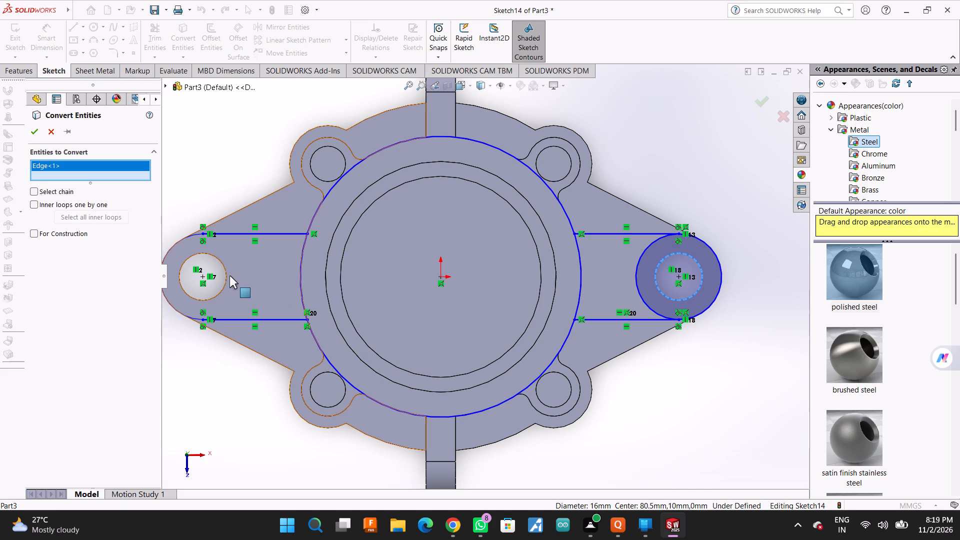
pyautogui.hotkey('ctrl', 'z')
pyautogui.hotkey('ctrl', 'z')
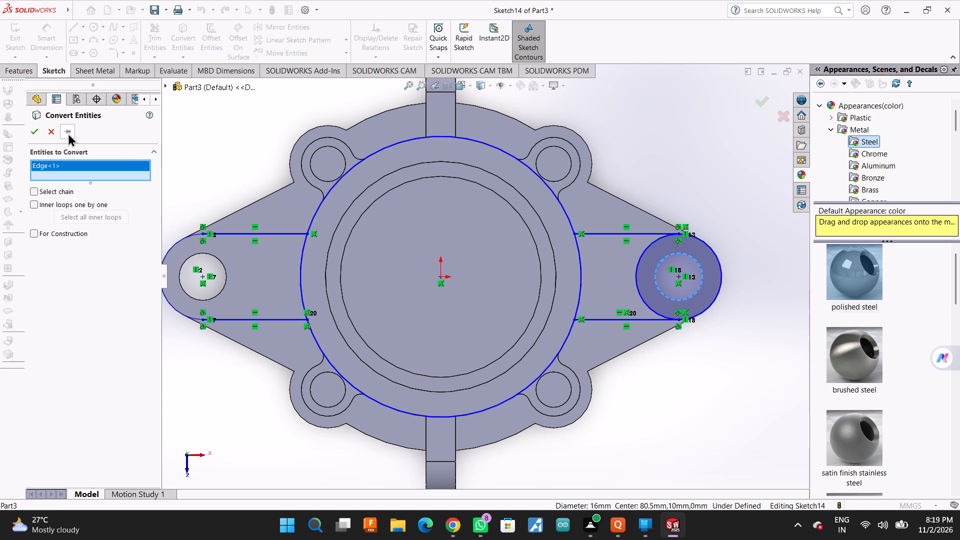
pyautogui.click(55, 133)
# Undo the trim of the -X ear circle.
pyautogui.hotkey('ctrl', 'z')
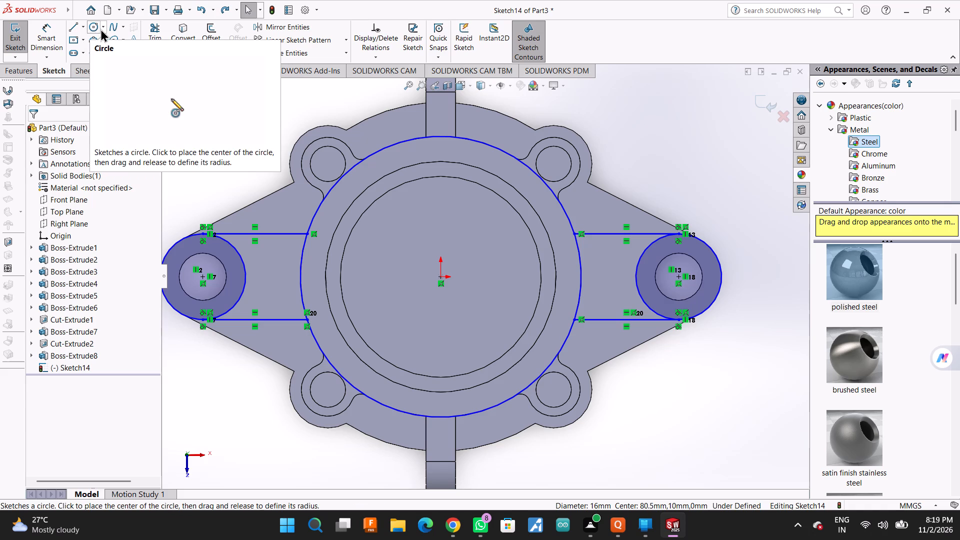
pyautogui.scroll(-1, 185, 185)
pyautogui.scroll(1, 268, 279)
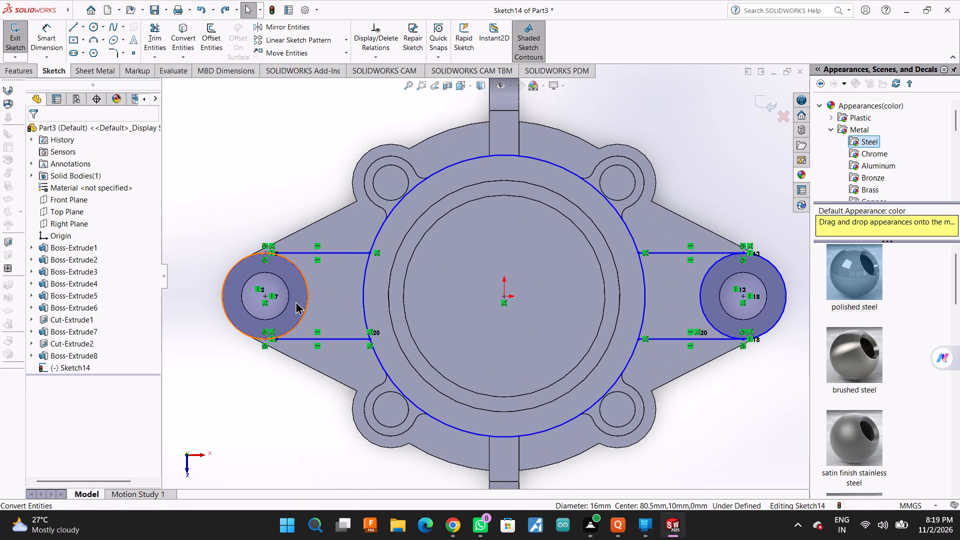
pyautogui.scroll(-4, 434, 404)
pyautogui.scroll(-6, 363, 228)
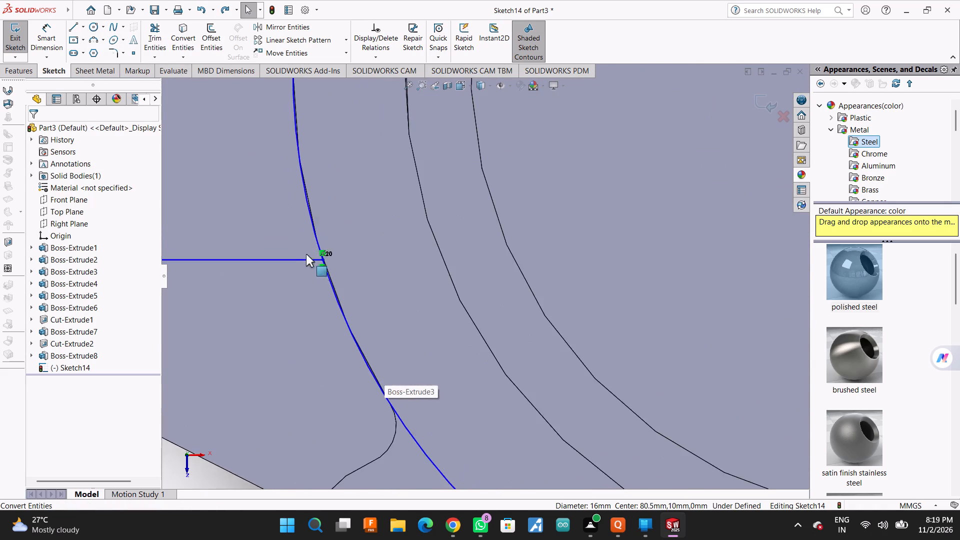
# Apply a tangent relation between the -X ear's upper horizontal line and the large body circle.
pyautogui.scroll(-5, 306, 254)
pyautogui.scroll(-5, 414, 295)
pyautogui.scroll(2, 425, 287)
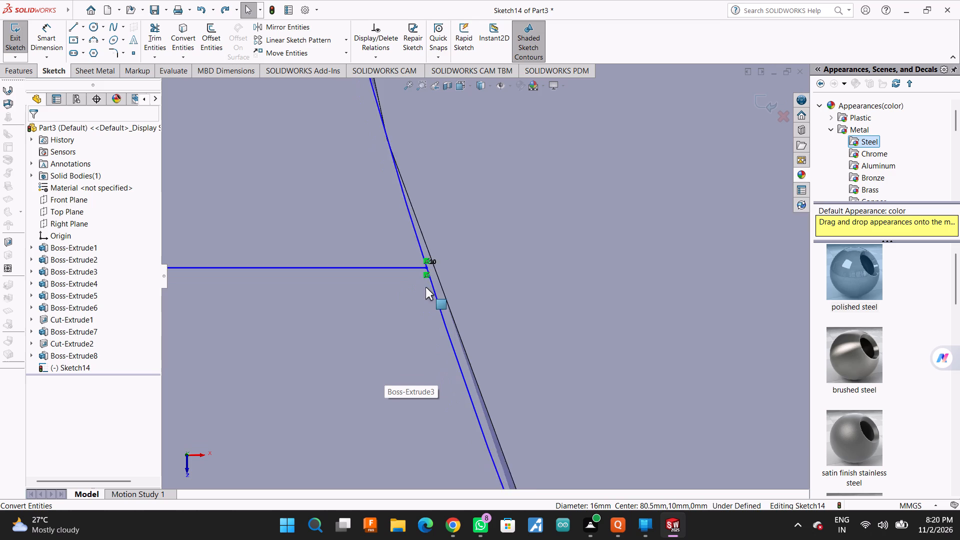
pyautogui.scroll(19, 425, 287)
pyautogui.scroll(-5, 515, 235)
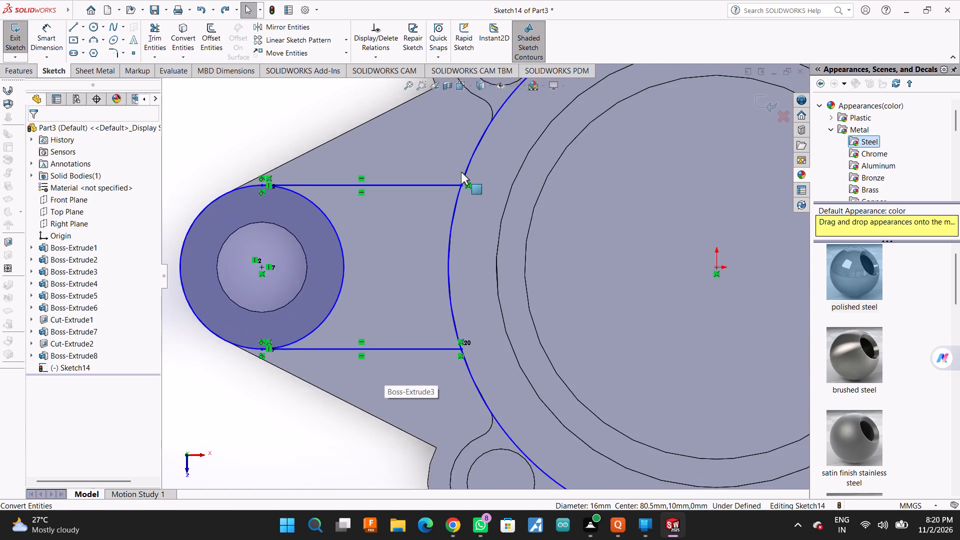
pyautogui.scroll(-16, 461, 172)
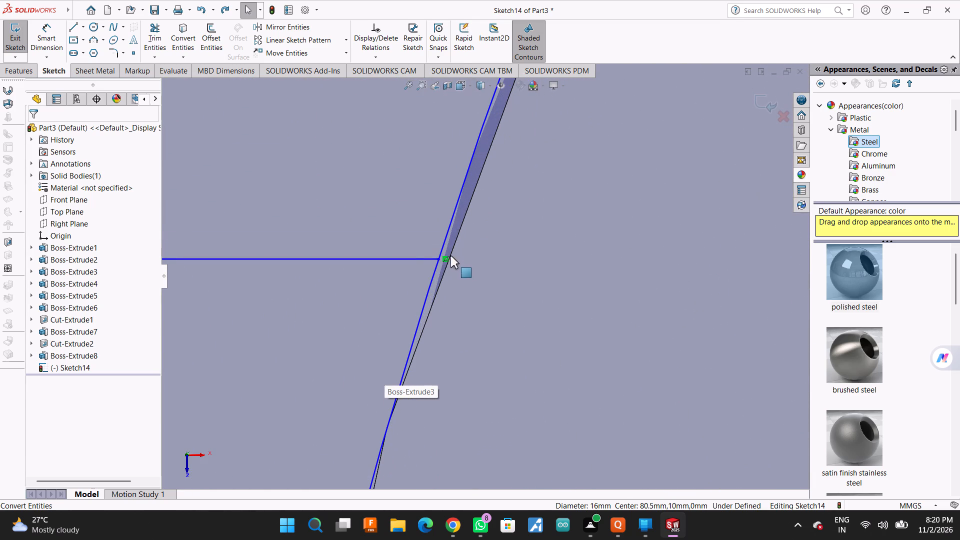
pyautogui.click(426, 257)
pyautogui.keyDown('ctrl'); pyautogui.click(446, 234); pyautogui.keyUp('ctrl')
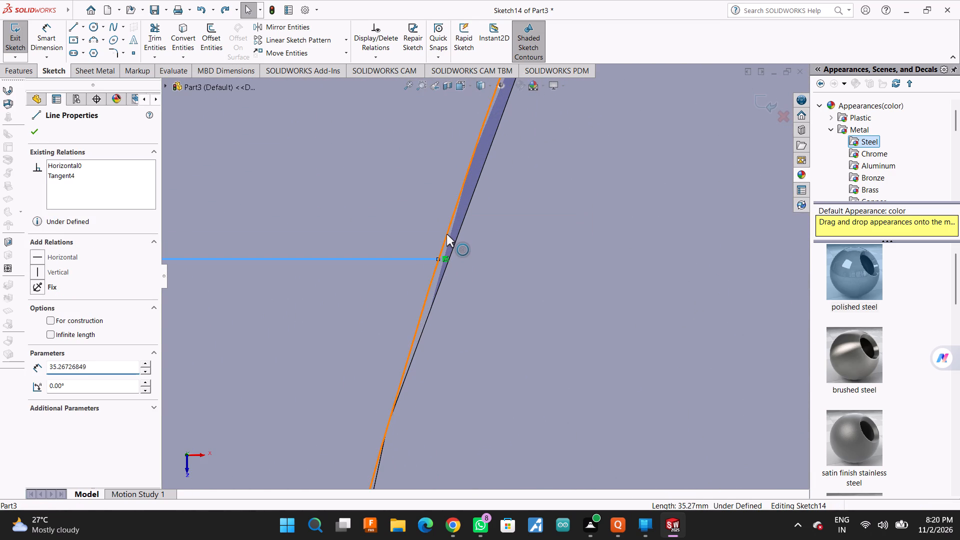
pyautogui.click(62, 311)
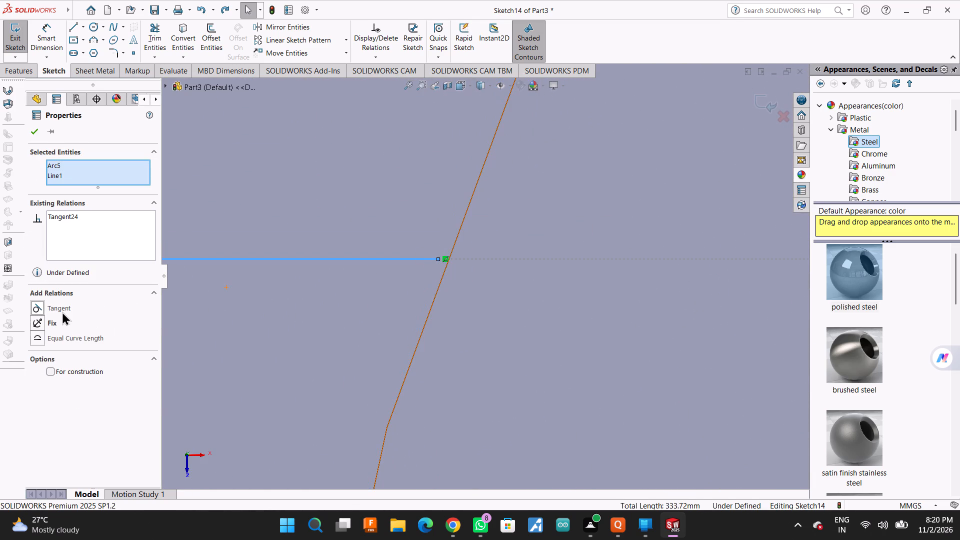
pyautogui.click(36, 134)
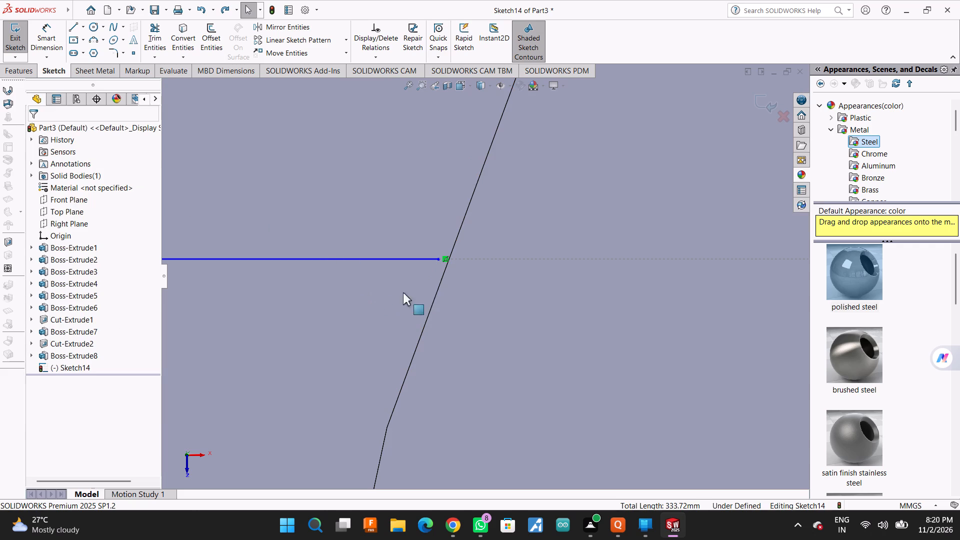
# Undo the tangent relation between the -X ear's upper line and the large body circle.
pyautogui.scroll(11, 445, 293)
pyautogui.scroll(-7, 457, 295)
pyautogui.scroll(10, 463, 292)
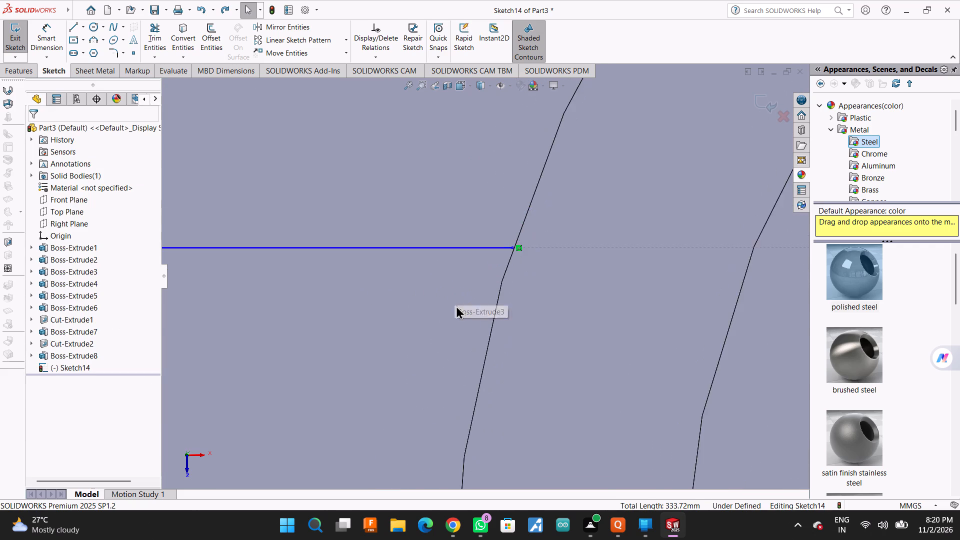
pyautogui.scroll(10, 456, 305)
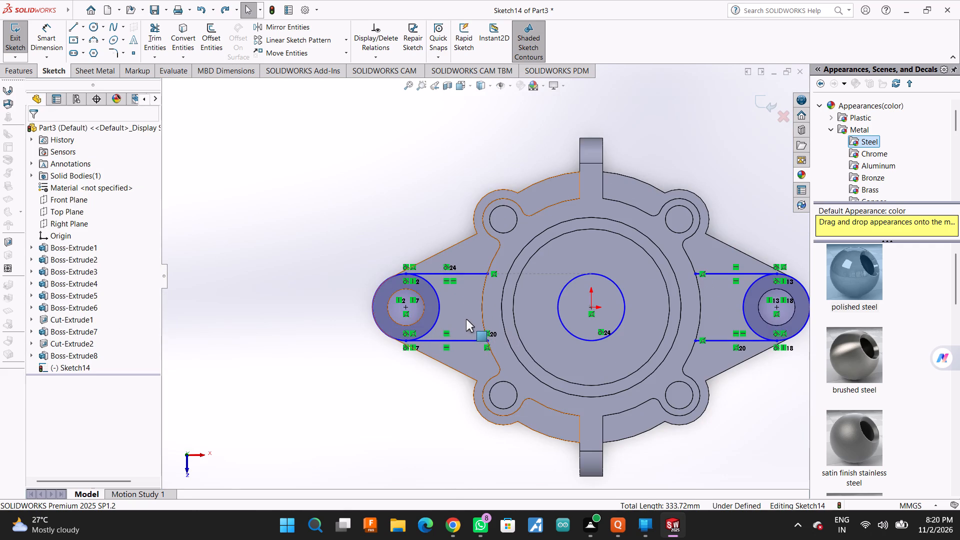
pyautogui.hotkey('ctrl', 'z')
# Trim away the -X ear's upper horizontal line.
pyautogui.scroll(-8, 560, 229)
pyautogui.scroll(-4, 474, 327)
pyautogui.scroll(9, 474, 327)
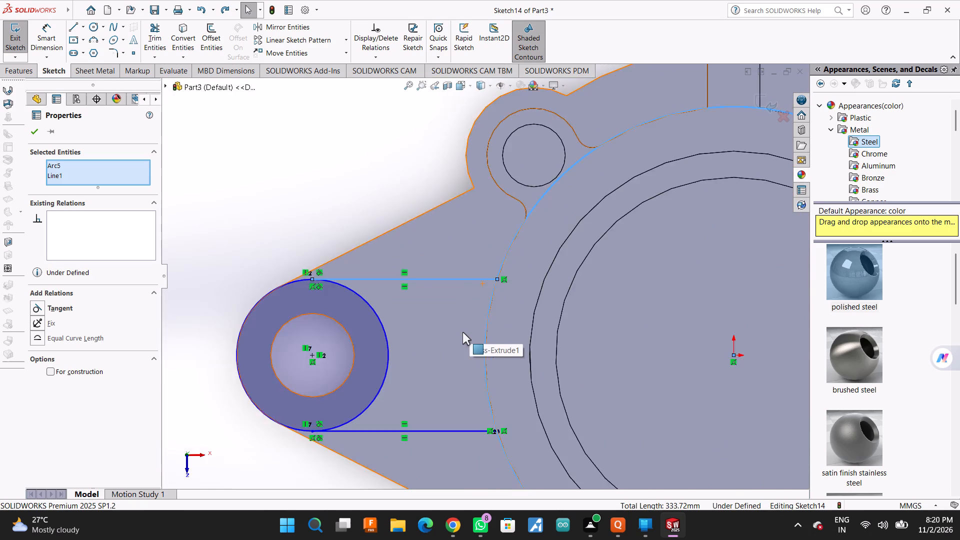
pyautogui.scroll(4, 462, 332)
pyautogui.click(147, 24)
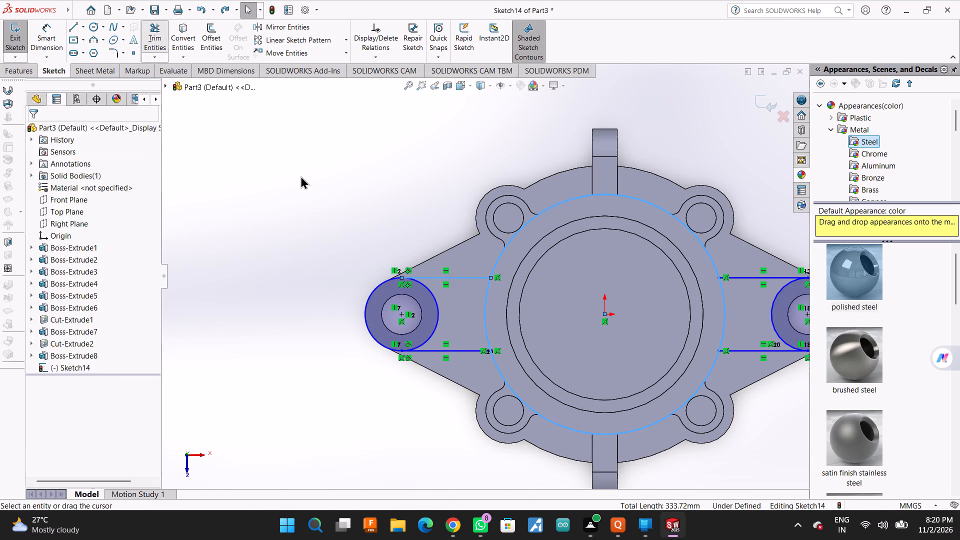
pyautogui.moveTo(438, 255); pyautogui.dragTo(456, 314)
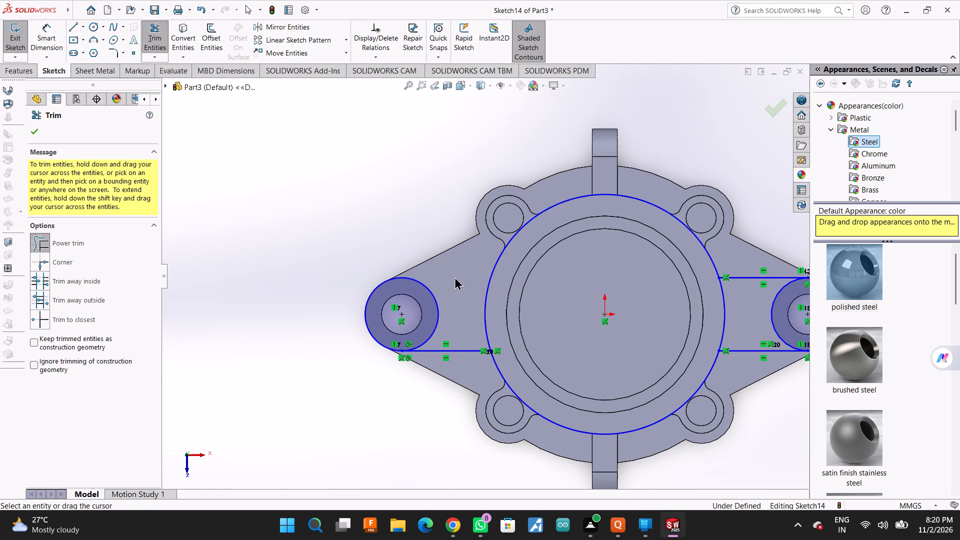
pyautogui.scroll(-2, 457, 270)
pyautogui.click(32, 133)
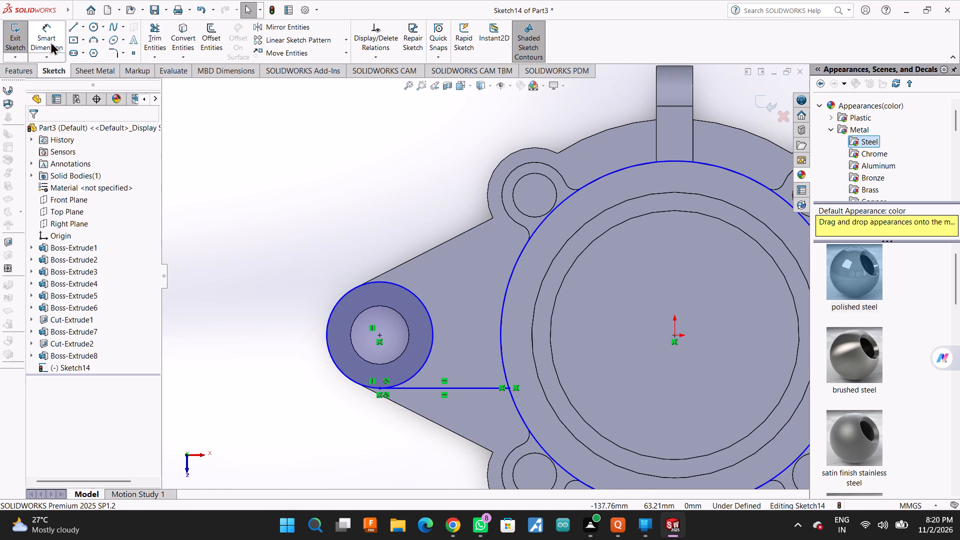
# Sketch a horizontal line about 35.27 mm long from the -X ear circle's top point to the large body circle.
pyautogui.click(71, 25)
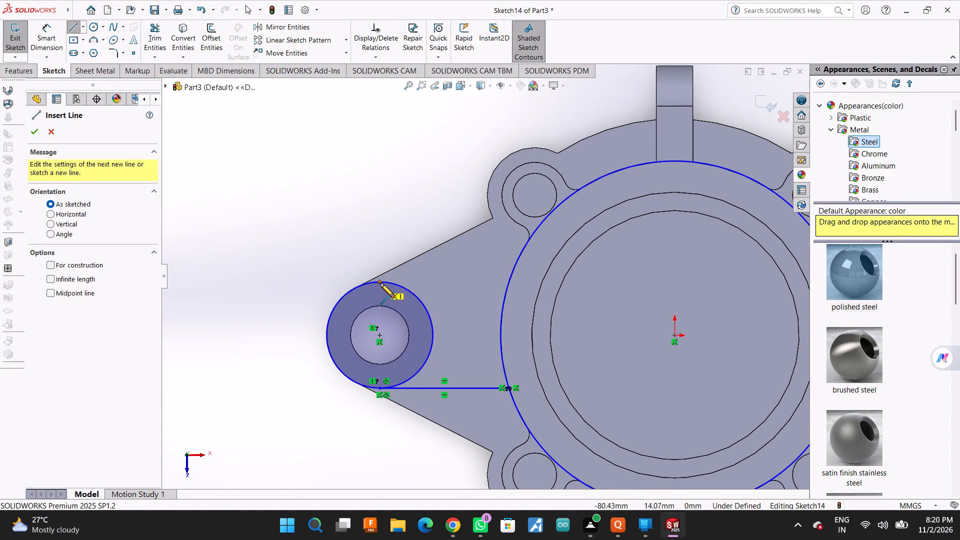
pyautogui.click(379, 282)
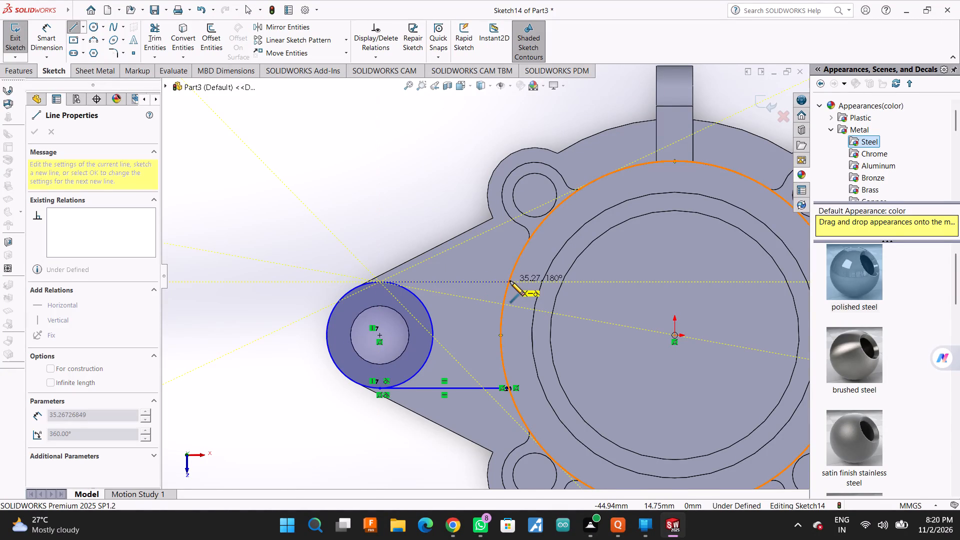
pyautogui.click(510, 281)
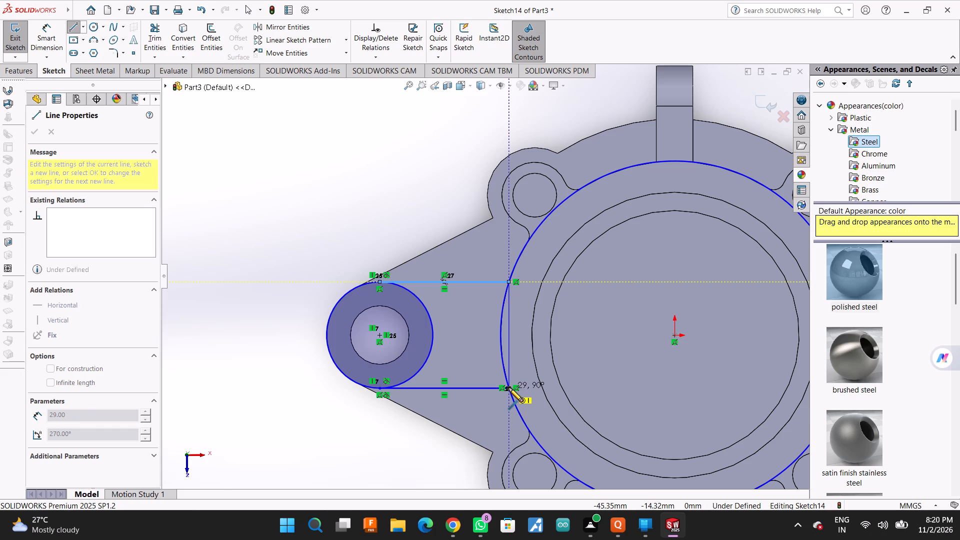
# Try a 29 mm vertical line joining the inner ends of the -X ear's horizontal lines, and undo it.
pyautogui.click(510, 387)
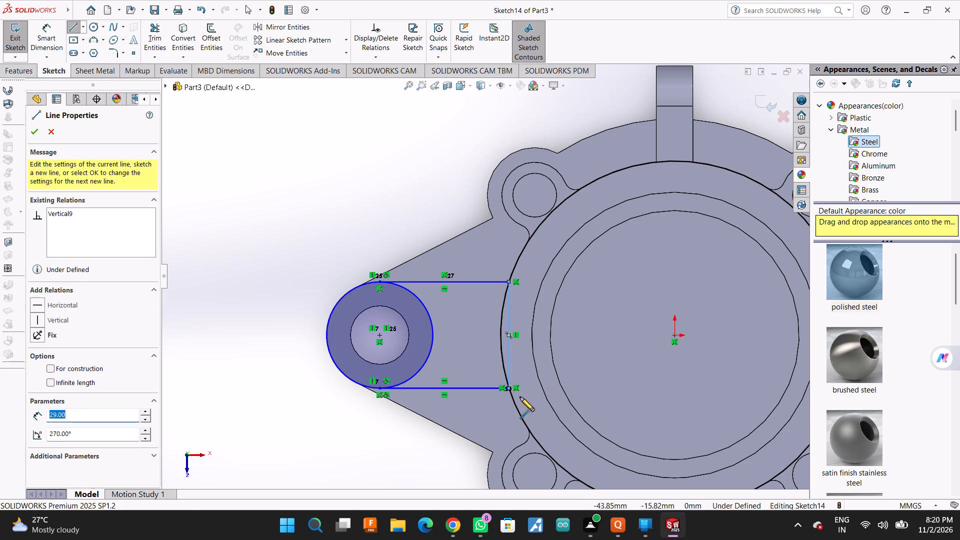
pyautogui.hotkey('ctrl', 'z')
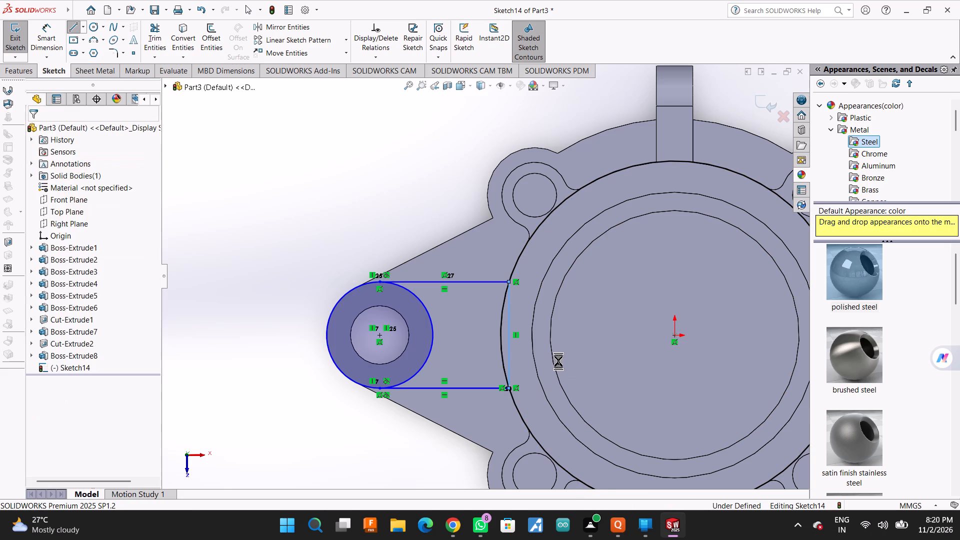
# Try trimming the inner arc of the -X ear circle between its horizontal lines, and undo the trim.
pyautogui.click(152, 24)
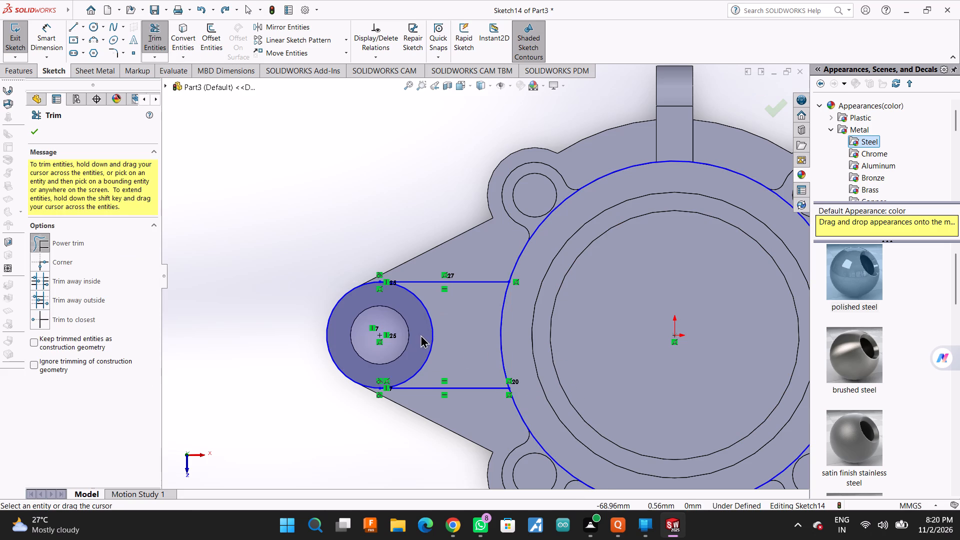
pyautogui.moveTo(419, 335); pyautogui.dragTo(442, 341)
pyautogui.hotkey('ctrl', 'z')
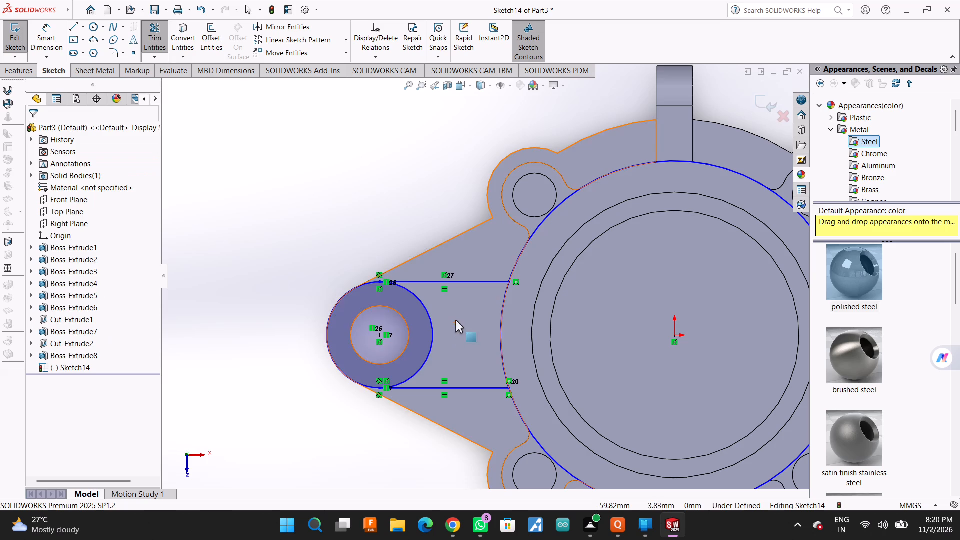
# Sketch a 29 mm vertical line joining the inner ends of the -X ear's two horizontal lines.
pyautogui.click(75, 25)
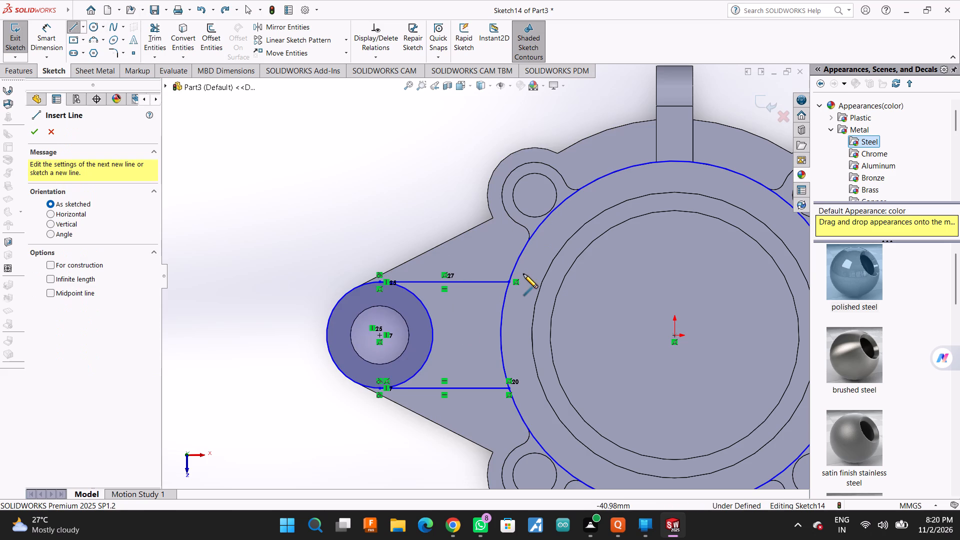
pyautogui.click(508, 281)
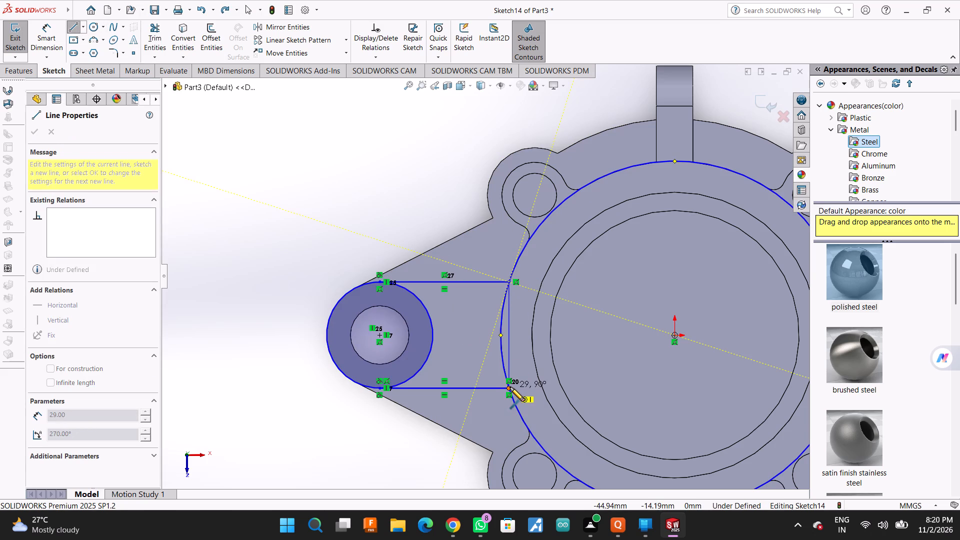
pyautogui.click(510, 387)
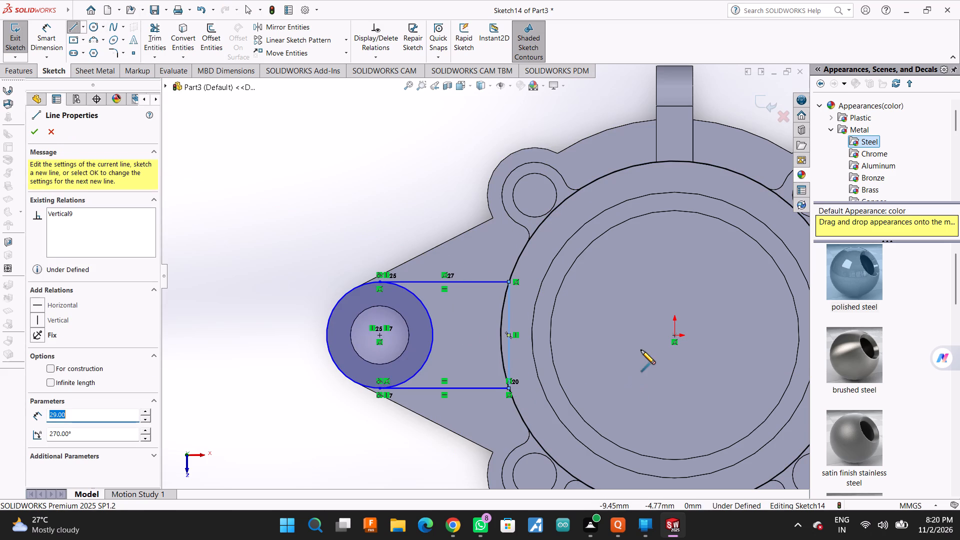
pyautogui.press('Escape')
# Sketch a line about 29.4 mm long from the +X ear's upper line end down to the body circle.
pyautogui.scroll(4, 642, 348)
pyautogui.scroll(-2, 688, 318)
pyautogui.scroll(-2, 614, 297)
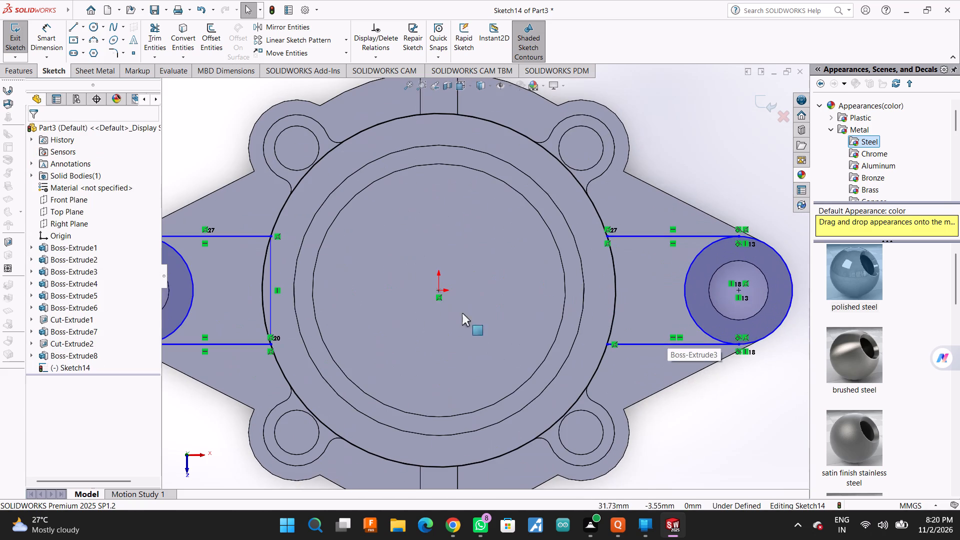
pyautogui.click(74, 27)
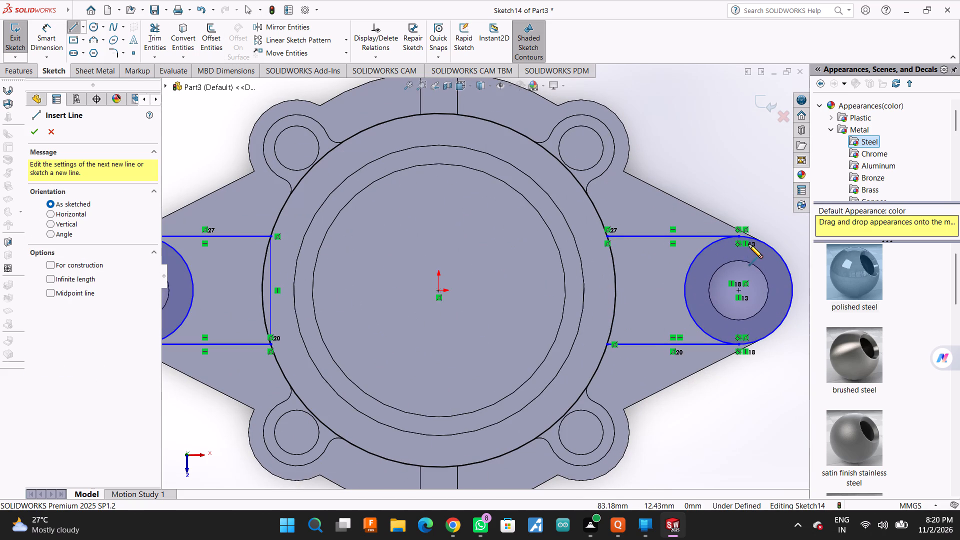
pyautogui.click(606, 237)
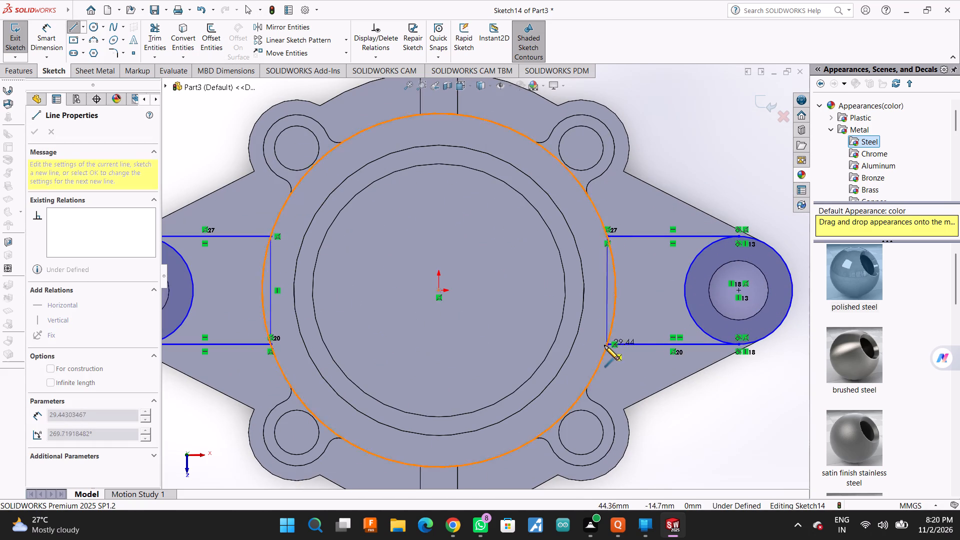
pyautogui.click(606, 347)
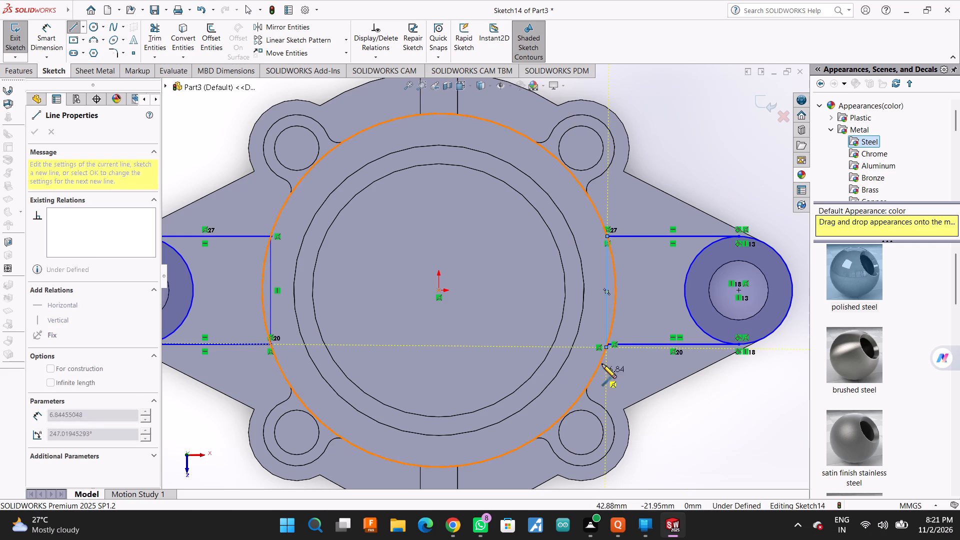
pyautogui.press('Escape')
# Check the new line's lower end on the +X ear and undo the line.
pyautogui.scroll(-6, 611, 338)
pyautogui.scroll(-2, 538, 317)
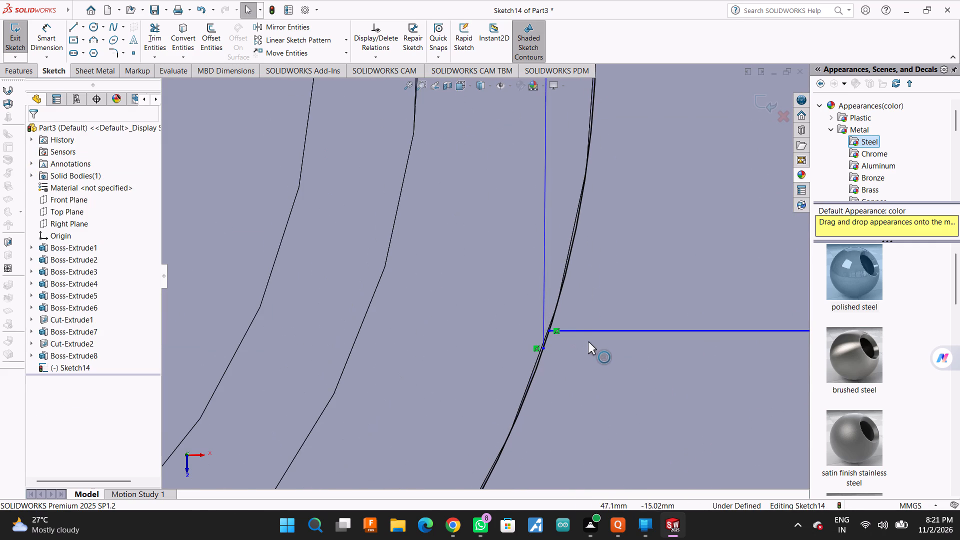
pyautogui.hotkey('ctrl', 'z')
# Sketch a 29 mm vertical line joining the inner ends of the +X ear's two horizontal lines.
pyautogui.scroll(7, 581, 344)
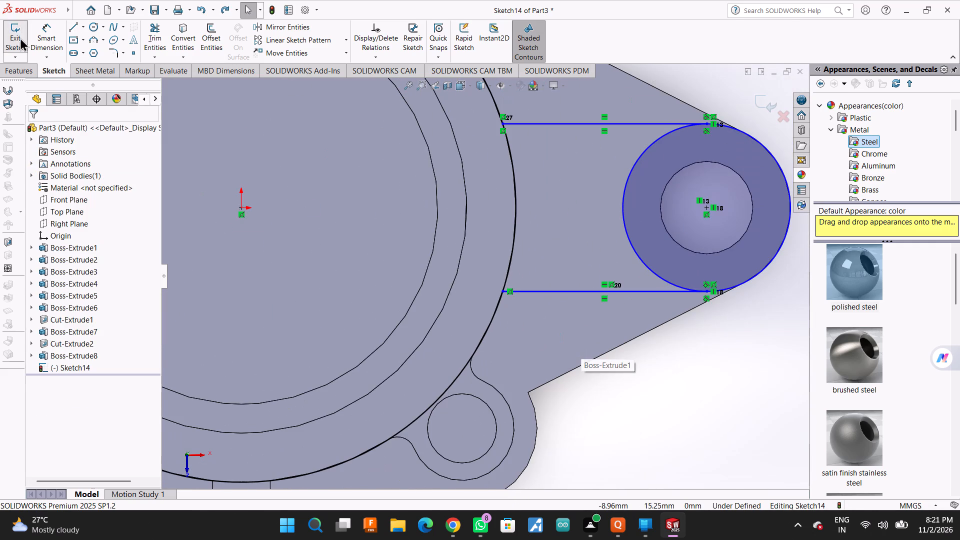
pyautogui.click(568, 29)
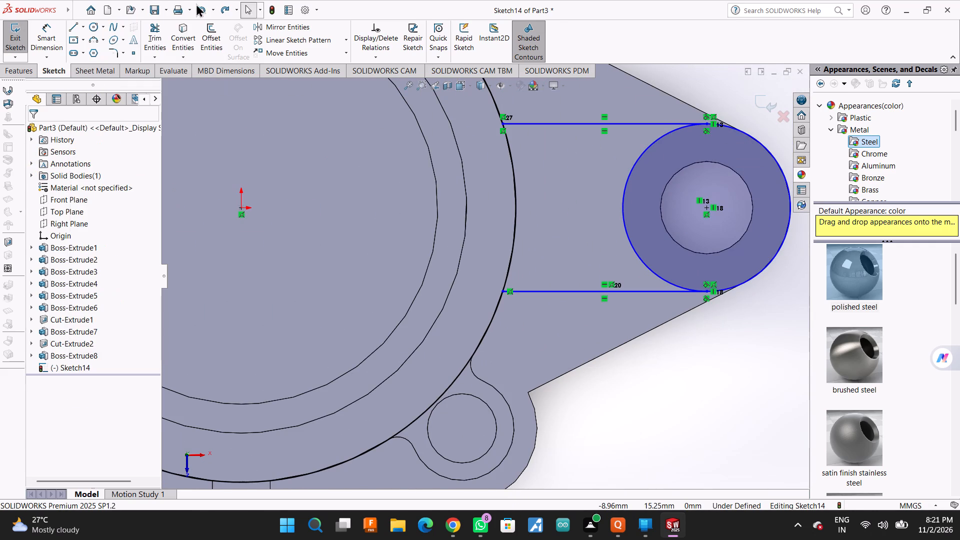
pyautogui.click(72, 25)
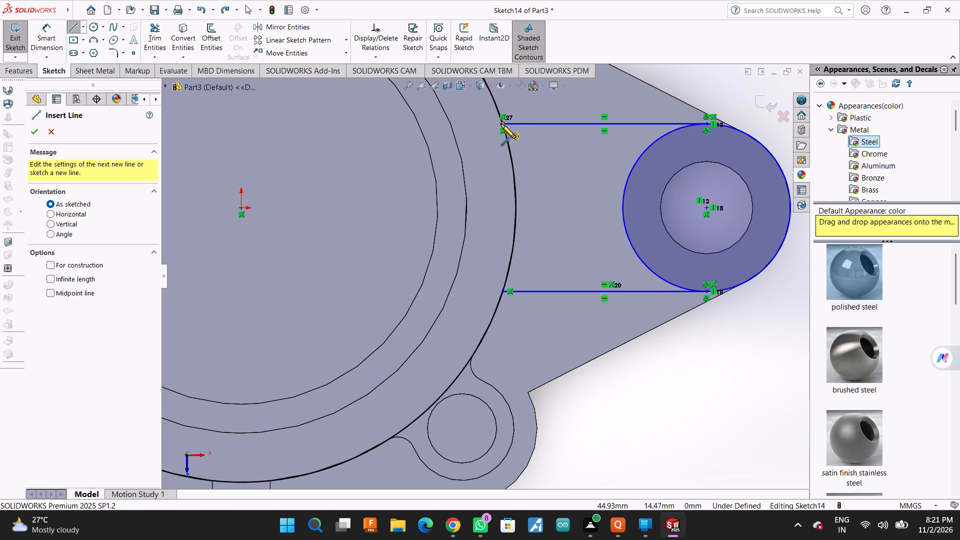
pyautogui.click(502, 124)
pyautogui.click(502, 292)
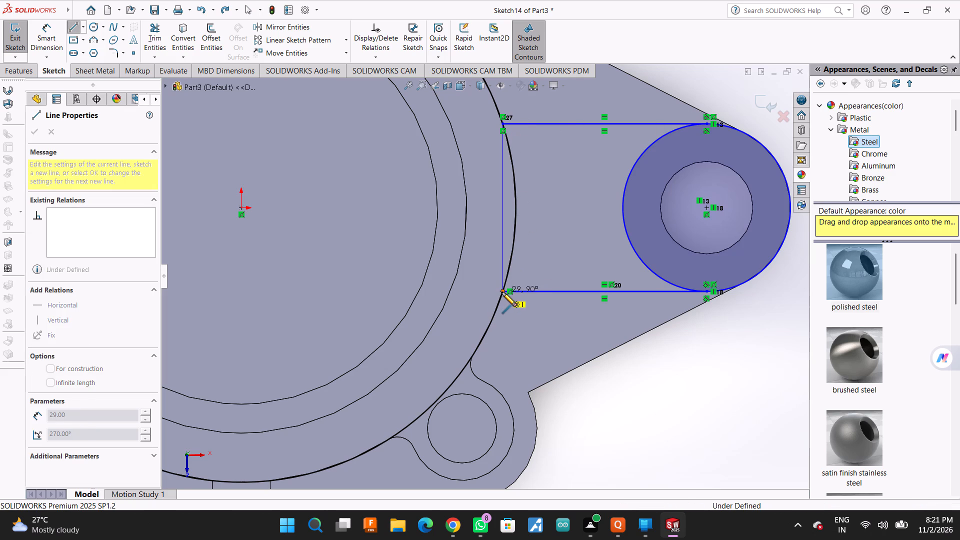
pyautogui.scroll(-8, 511, 302)
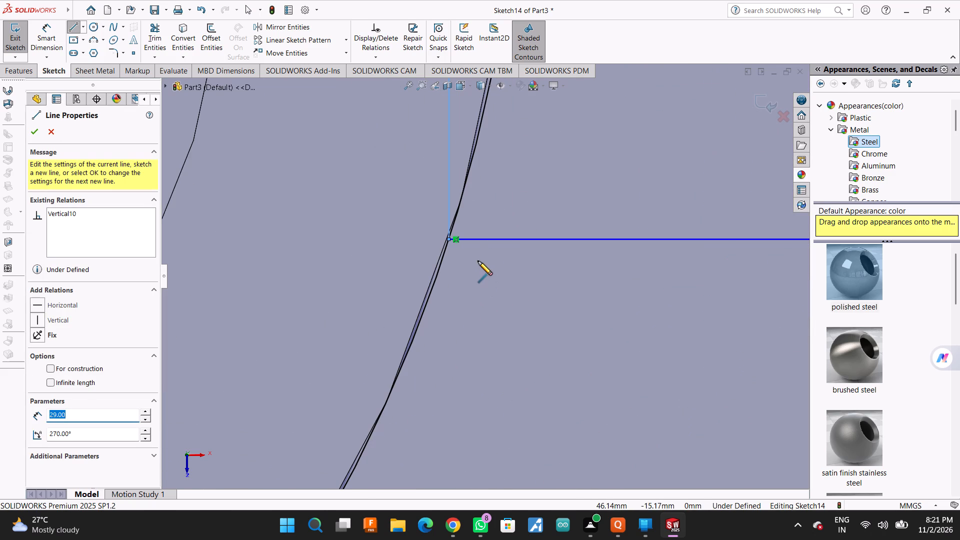
pyautogui.press('Escape')
# Inspect both ear profiles at an angle and orient the view normal to Sketch14.
pyautogui.scroll(12, 488, 274)
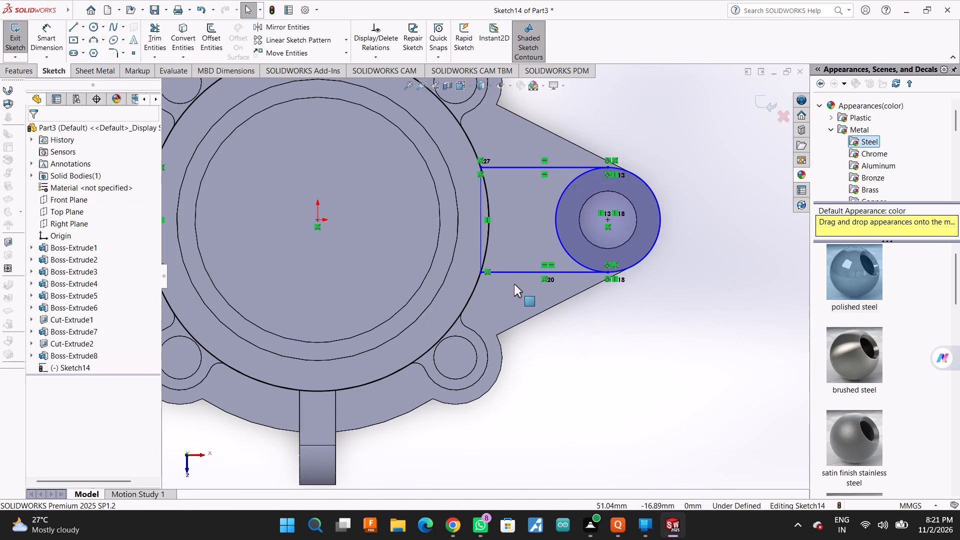
pyautogui.moveTo(518, 347); pyautogui.dragTo(514, 314, button='middle')
pyautogui.scroll(2, 498, 304)
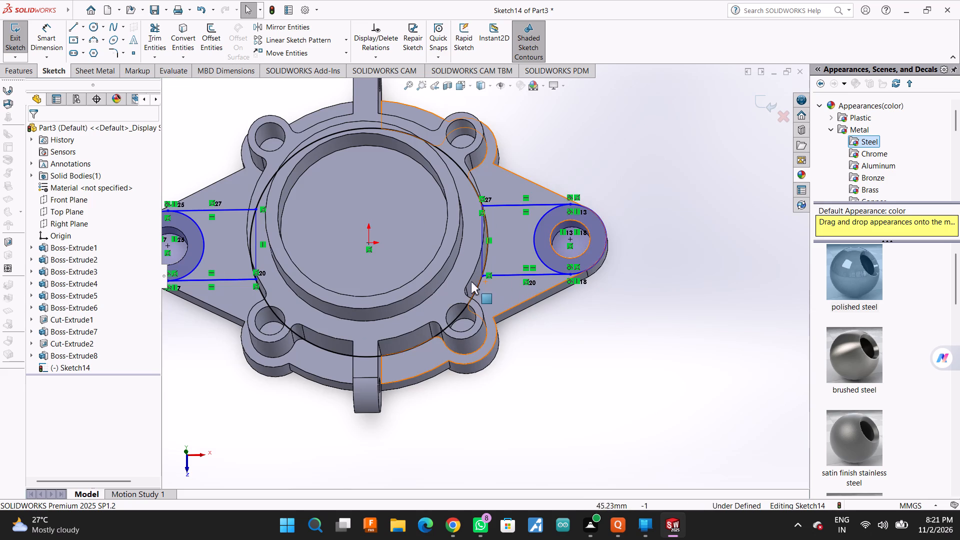
pyautogui.click(86, 365)
pyautogui.click(105, 344)
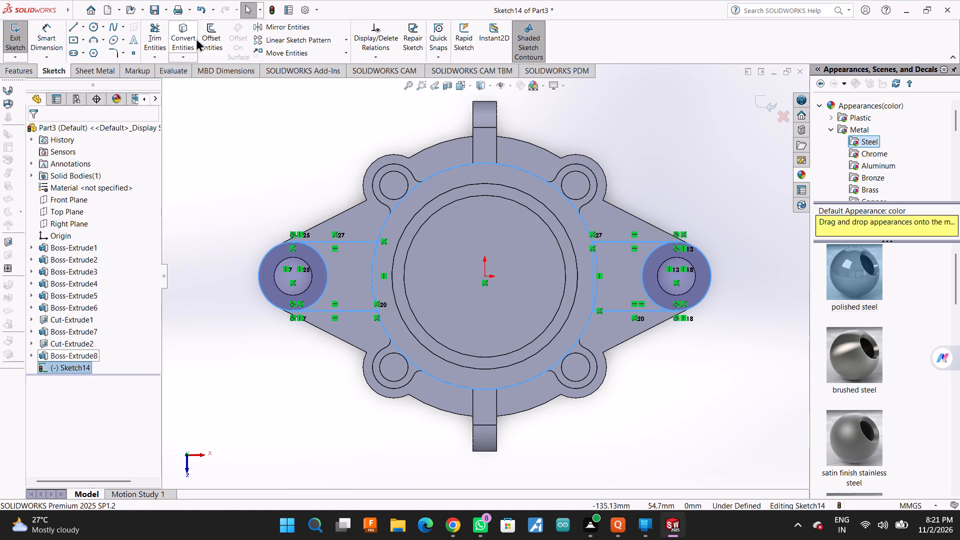
# Trim away the body-circle arc crossing the +X ear profile and the inner half of that ear's circle.
pyautogui.click(163, 35)
pyautogui.scroll(-2, 552, 229)
pyautogui.scroll(-4, 603, 276)
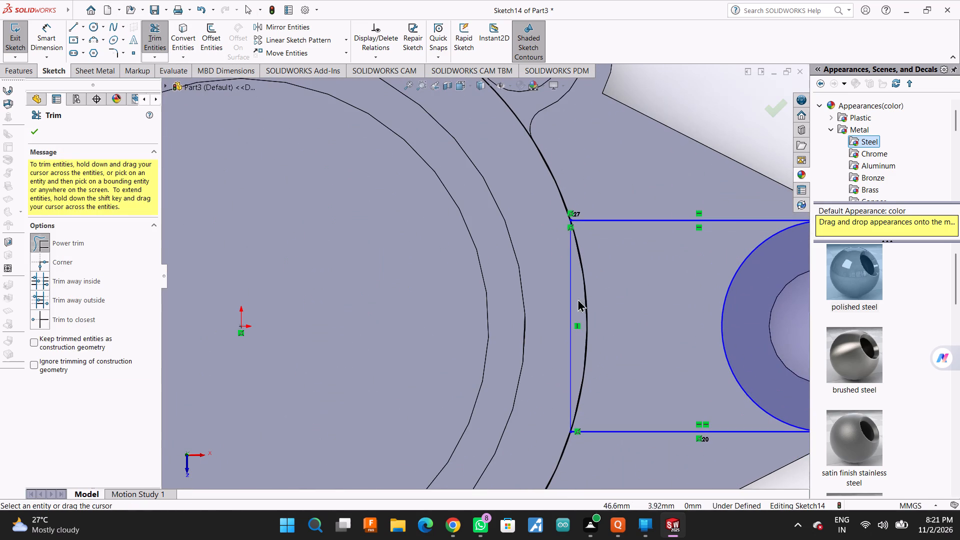
pyautogui.moveTo(578, 300); pyautogui.dragTo(603, 305)
pyautogui.moveTo(692, 306); pyautogui.dragTo(707, 310)
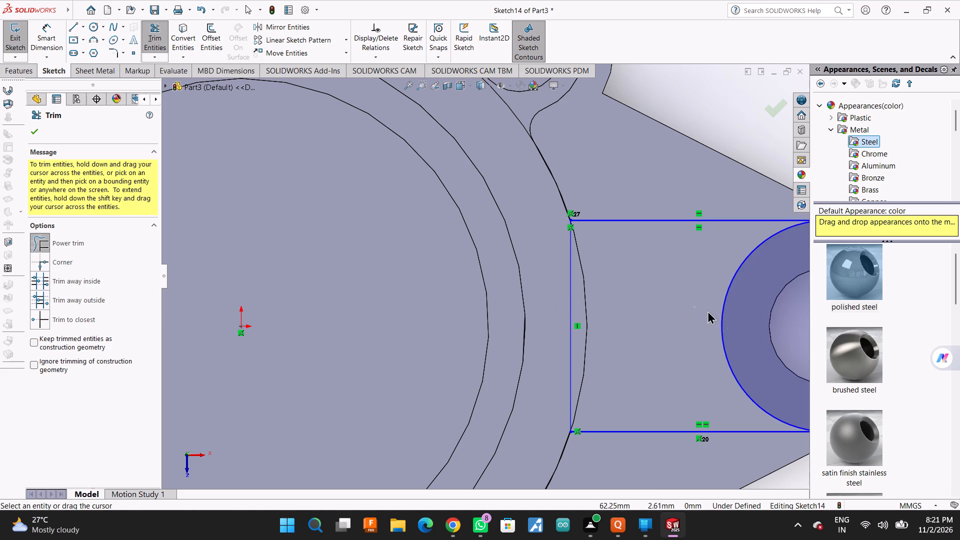
pyautogui.moveTo(707, 310); pyautogui.dragTo(732, 318)
pyautogui.scroll(4, 646, 319)
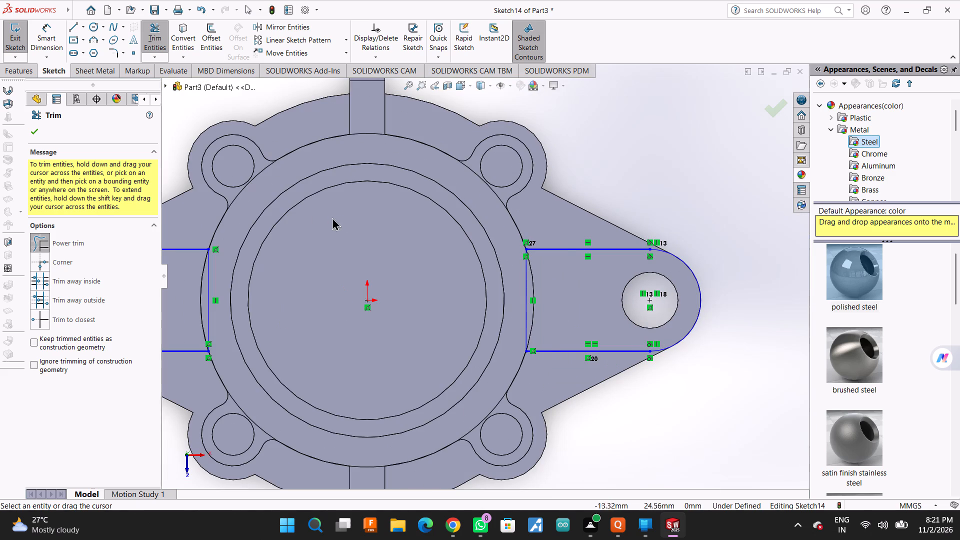
# Trim away the body-circle arc crossing the -X ear profile and the remaining arcs around the raised body.
pyautogui.scroll(3, 339, 218)
pyautogui.scroll(-4, 316, 217)
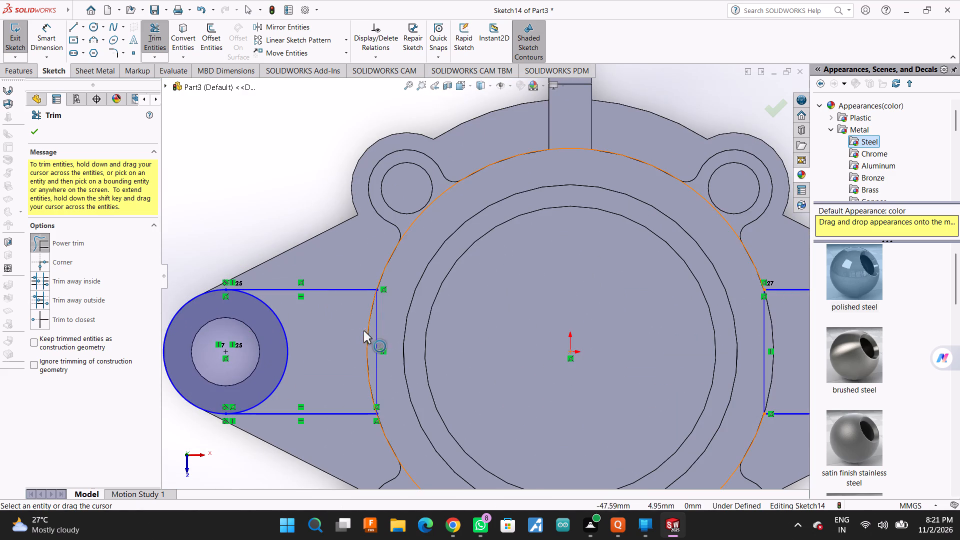
pyautogui.moveTo(360, 331); pyautogui.dragTo(373, 326)
pyautogui.moveTo(478, 121); pyautogui.dragTo(489, 152)
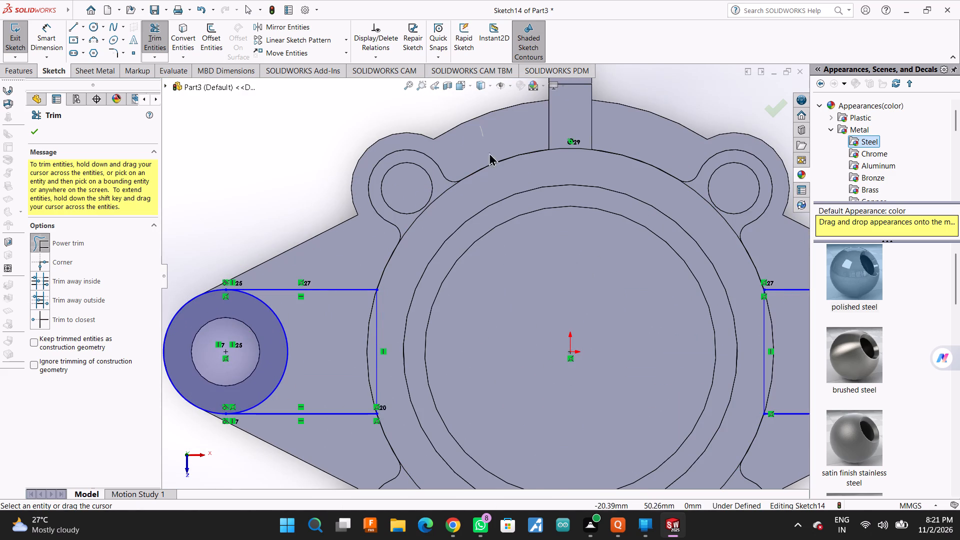
pyautogui.moveTo(489, 152); pyautogui.dragTo(525, 252)
pyautogui.scroll(2, 494, 291)
pyautogui.moveTo(510, 429); pyautogui.dragTo(516, 469)
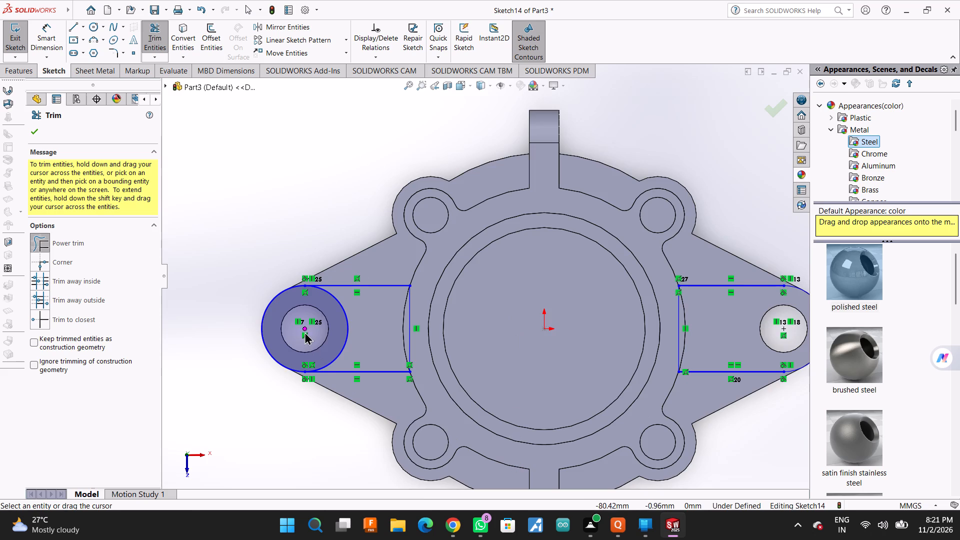
# Trim away the inner half of the -X ear's circle and finish trimming.
pyautogui.scroll(-1, 304, 331)
pyautogui.moveTo(349, 339); pyautogui.dragTo(366, 344)
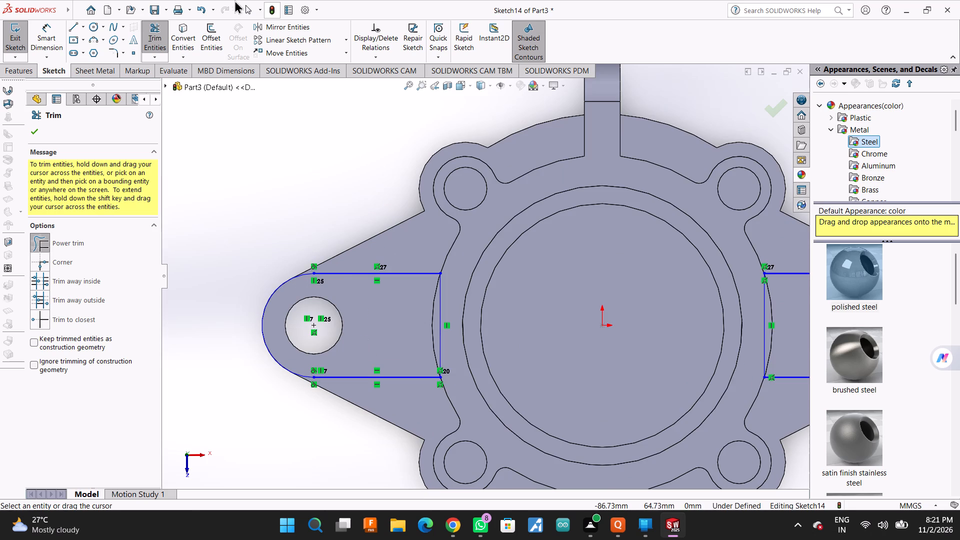
pyautogui.click(39, 135)
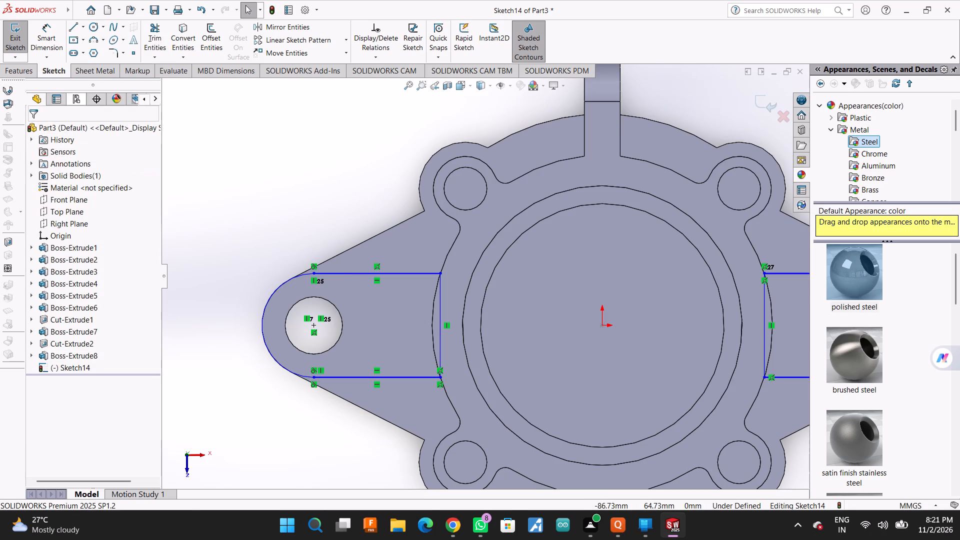
# Sketch a 14.5 mm radius circle centred on the -X ear's hole, matching the ear's outer arc.
pyautogui.click(90, 25)
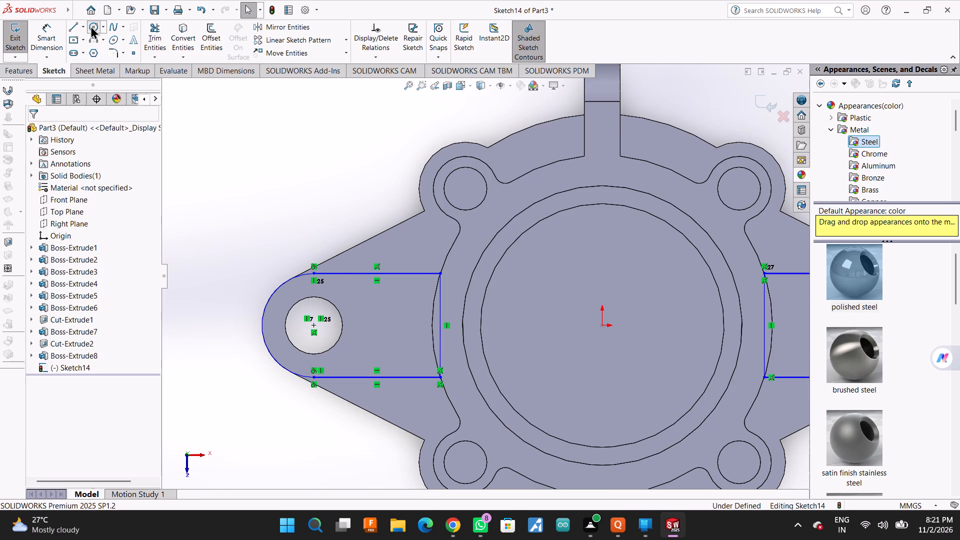
pyautogui.click(312, 327)
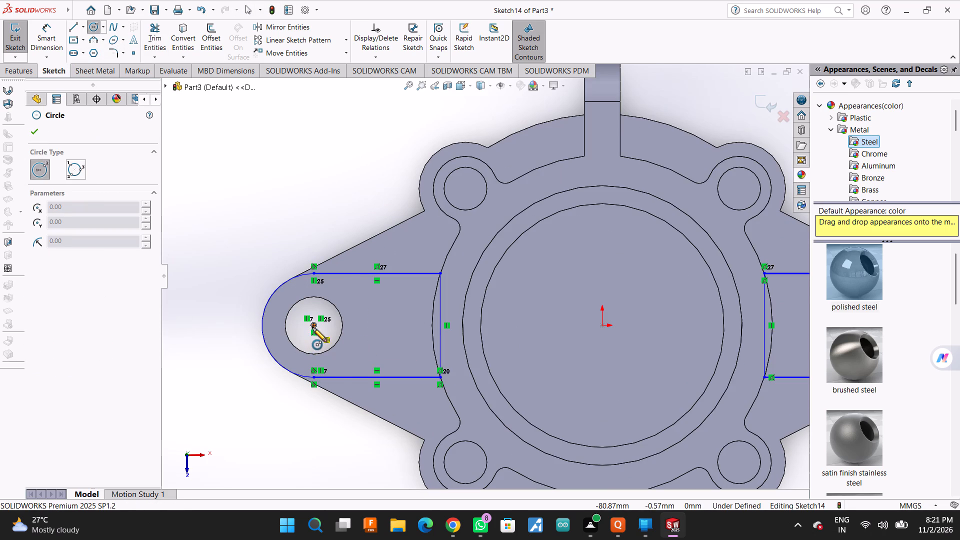
pyautogui.click(311, 272)
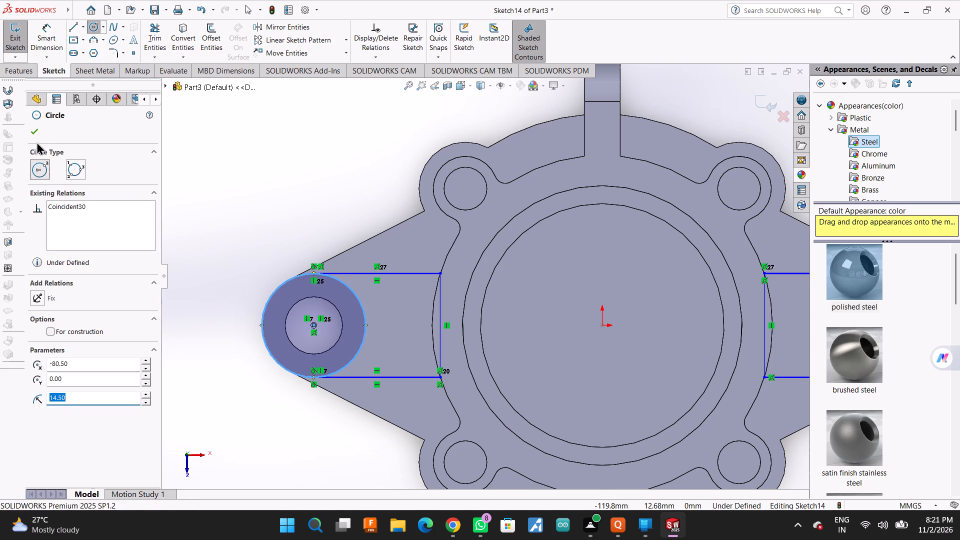
pyautogui.click(38, 131)
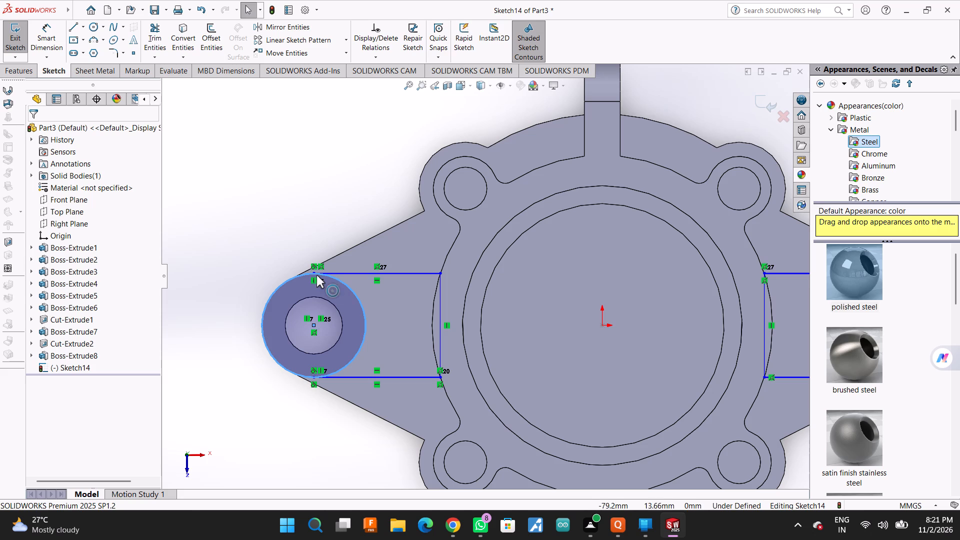
pyautogui.press('Escape')
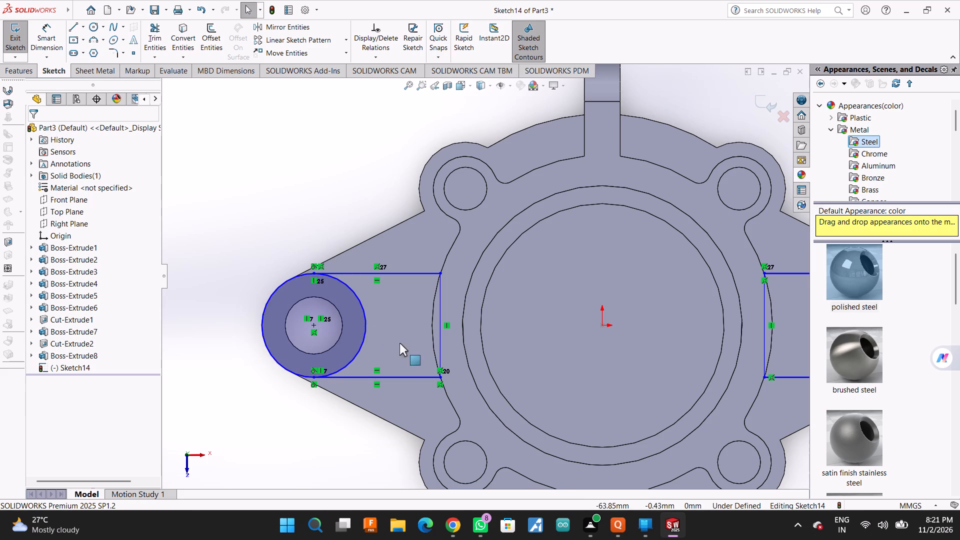
# Sketch a 14.5 mm radius circle centred on the +X ear's hole, matching the ear's outer arc.
pyautogui.scroll(1, 479, 354)
pyautogui.scroll(2, 556, 361)
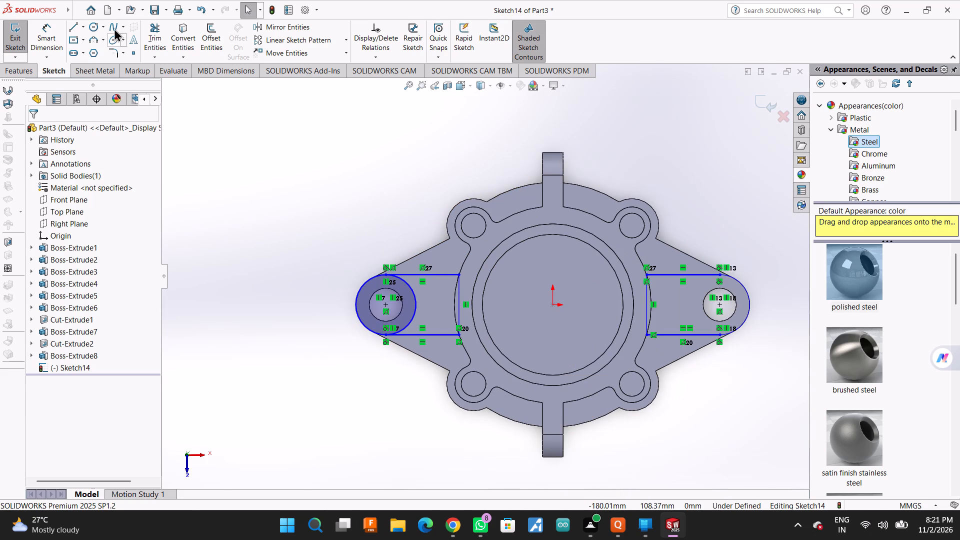
pyautogui.click(101, 25)
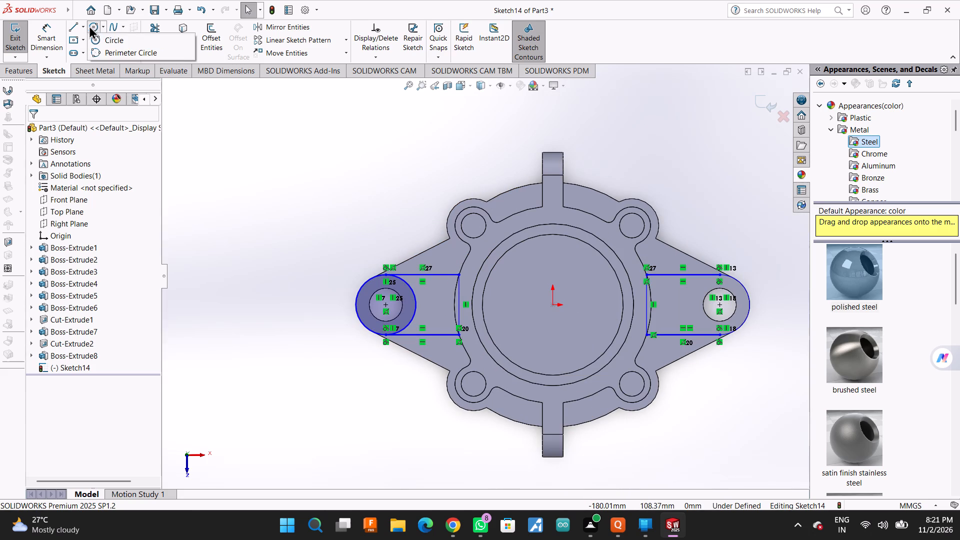
pyautogui.click(89, 25)
pyautogui.click(719, 305)
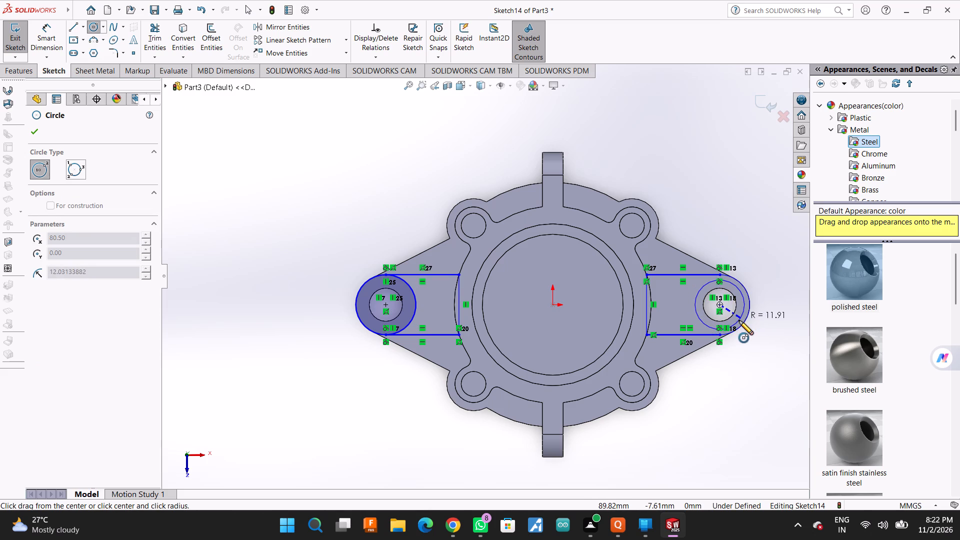
pyautogui.click(743, 322)
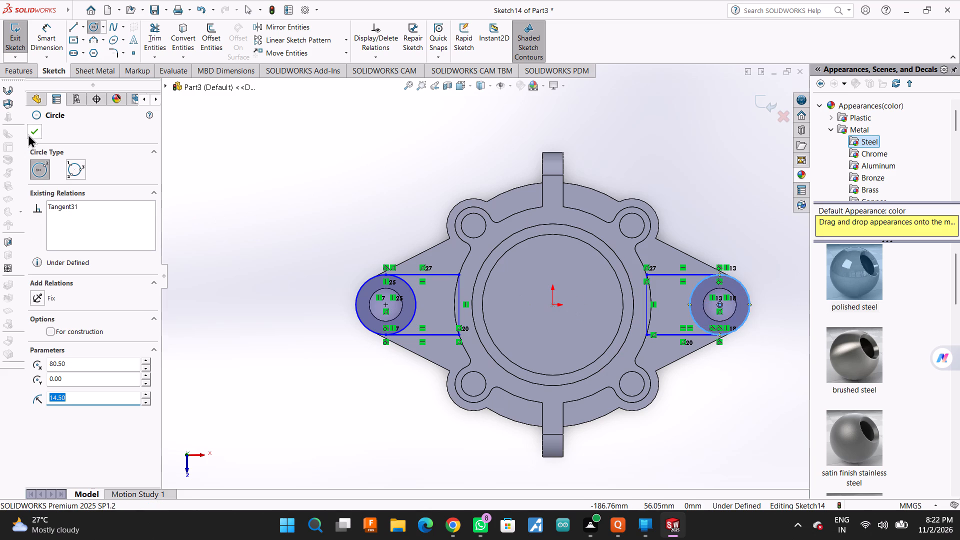
pyautogui.click(36, 133)
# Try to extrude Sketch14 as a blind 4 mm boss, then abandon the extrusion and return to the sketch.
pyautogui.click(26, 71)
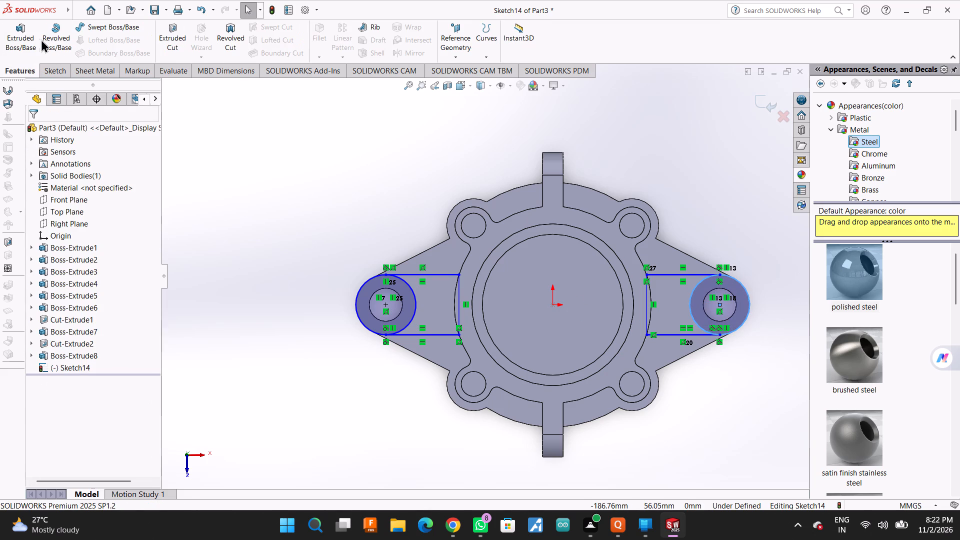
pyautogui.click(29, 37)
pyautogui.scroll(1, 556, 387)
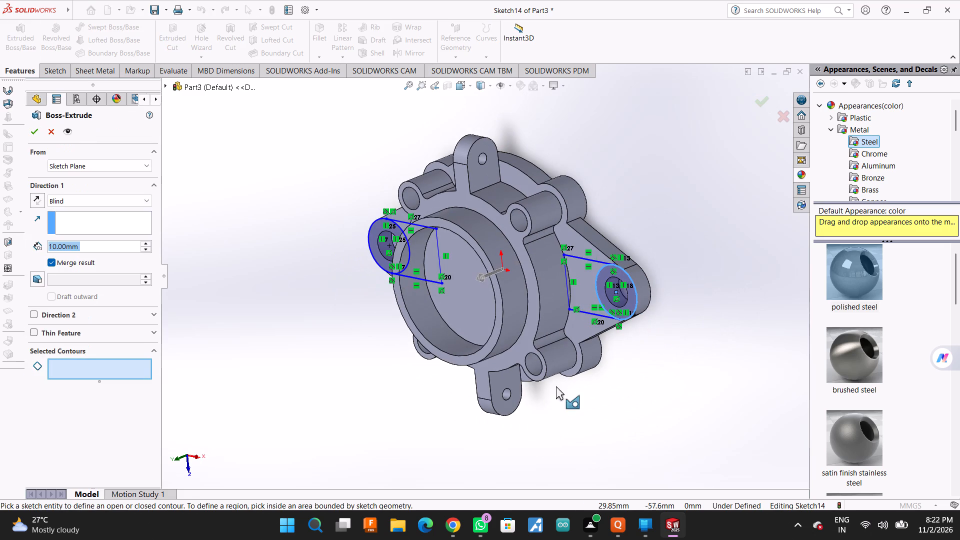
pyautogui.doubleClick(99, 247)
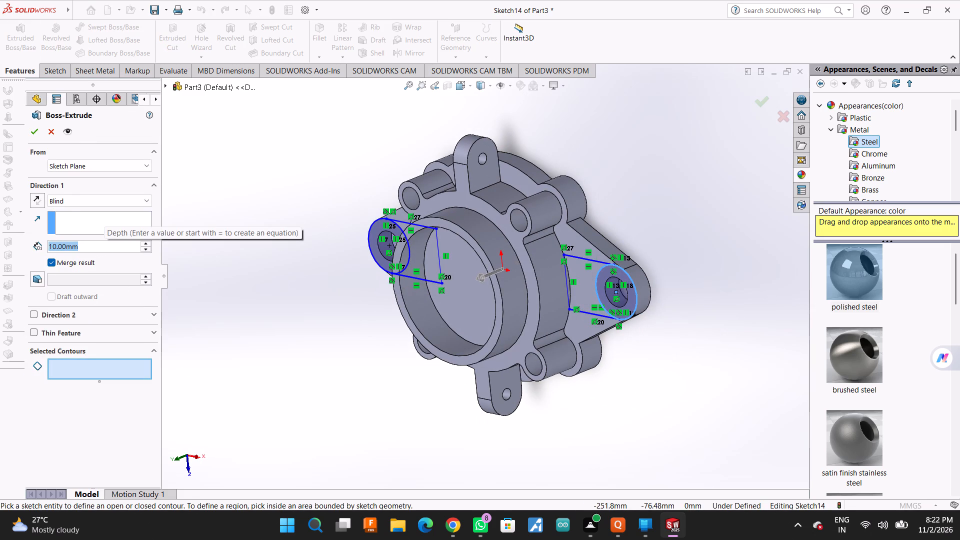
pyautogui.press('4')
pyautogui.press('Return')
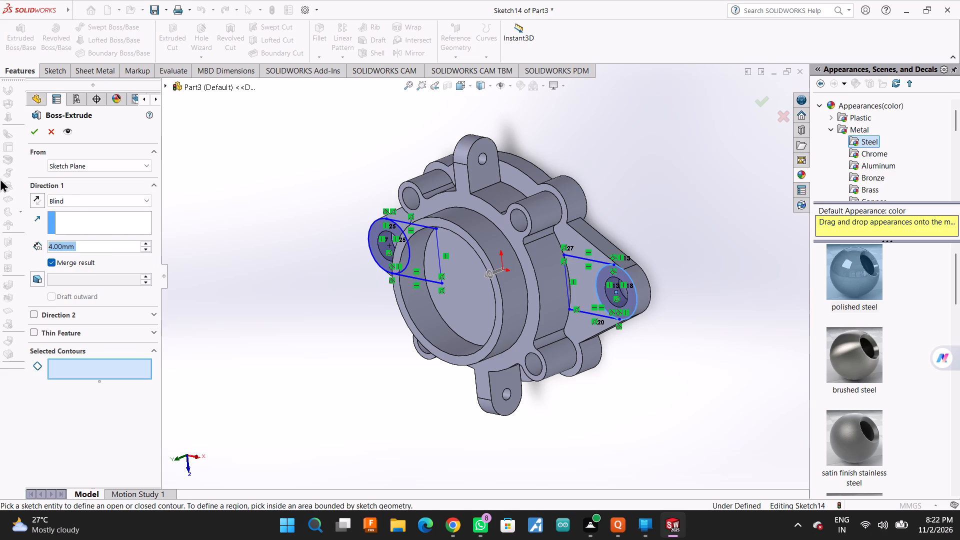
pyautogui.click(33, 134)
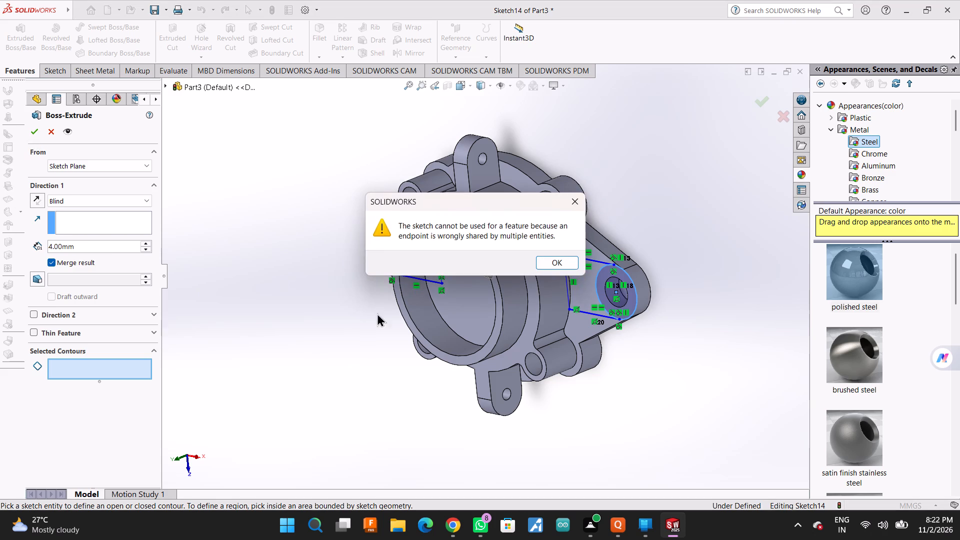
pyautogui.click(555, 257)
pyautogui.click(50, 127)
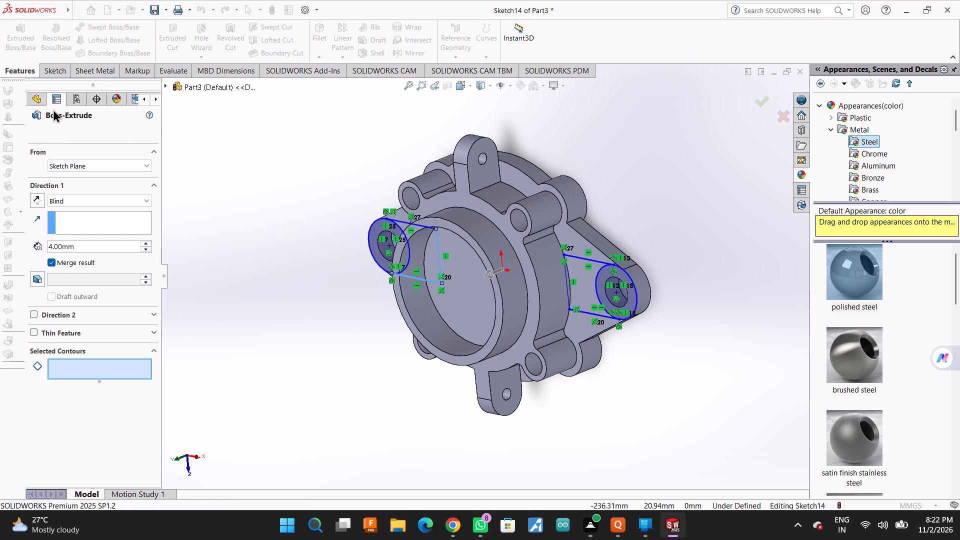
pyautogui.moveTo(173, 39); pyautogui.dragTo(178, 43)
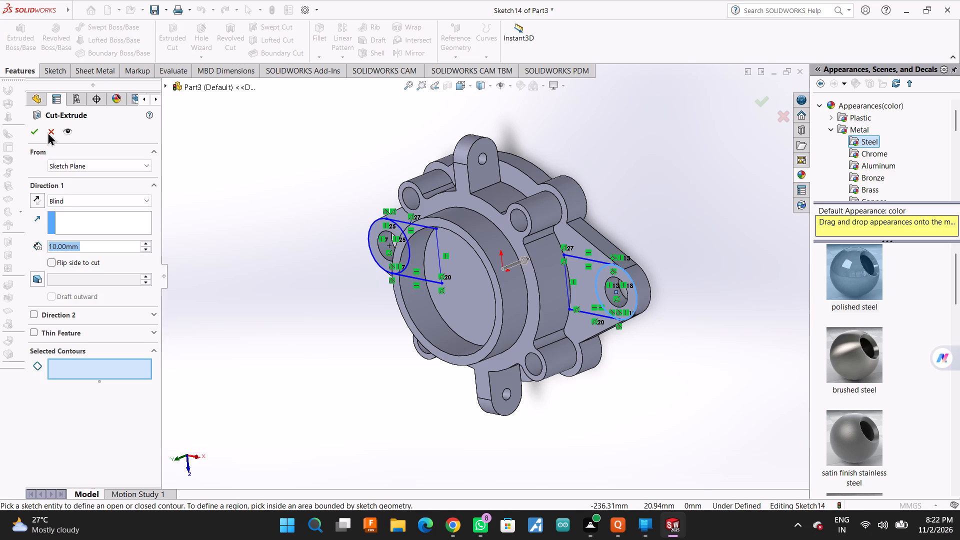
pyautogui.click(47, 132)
# Trim away the horizontal and vertical lines of both ear profiles, keeping only the round outlines around the holes.
pyautogui.click(52, 69)
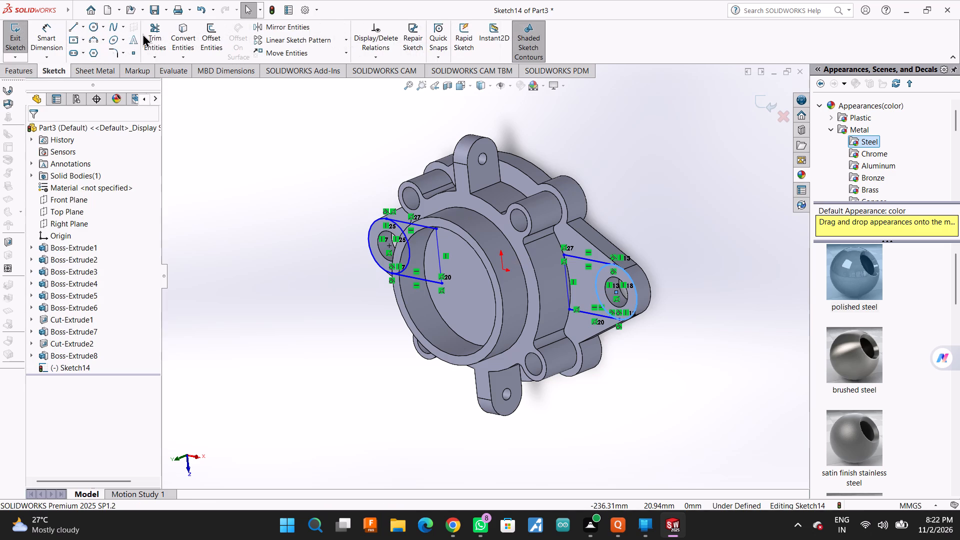
pyautogui.moveTo(145, 32); pyautogui.dragTo(153, 41)
pyautogui.moveTo(585, 234); pyautogui.dragTo(554, 276)
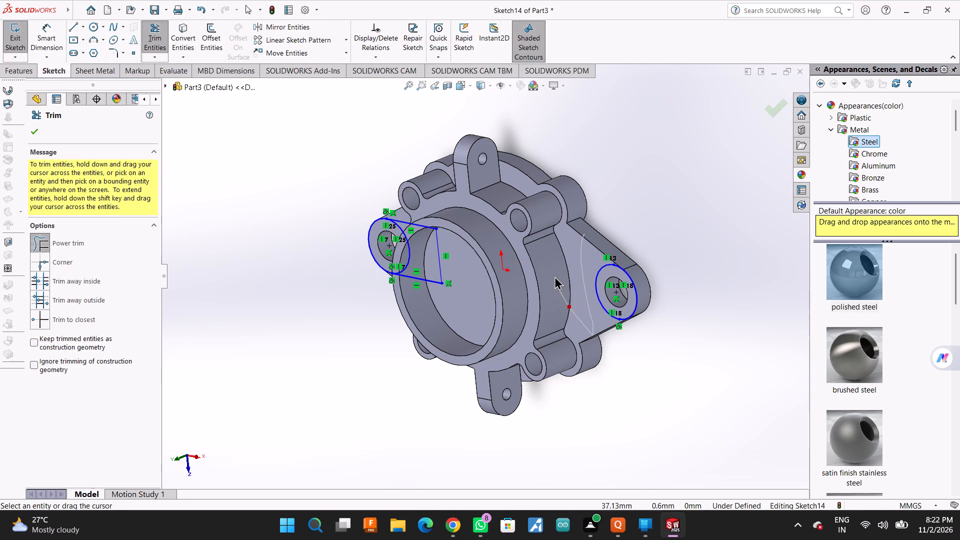
pyautogui.moveTo(554, 276); pyautogui.dragTo(543, 271)
pyautogui.moveTo(423, 207); pyautogui.dragTo(445, 246)
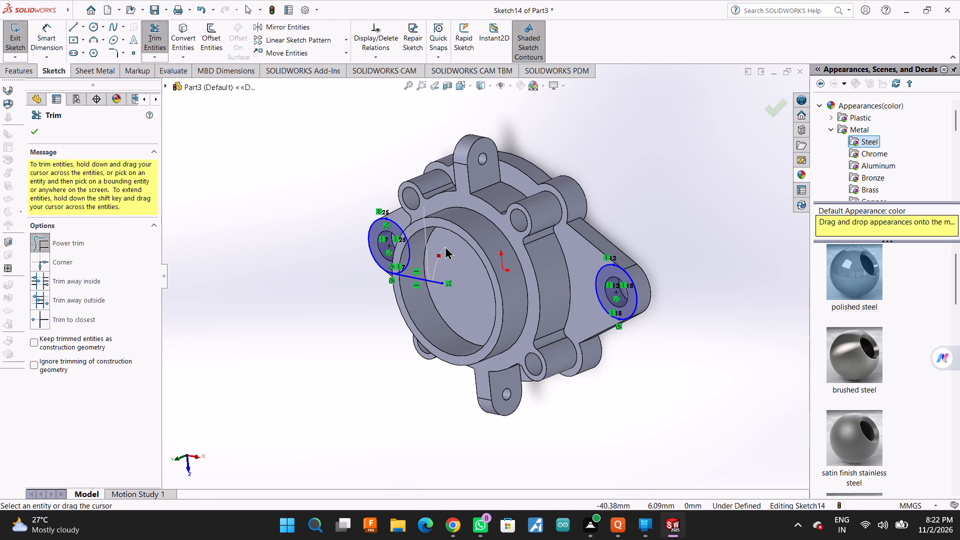
pyautogui.moveTo(445, 246); pyautogui.dragTo(427, 290)
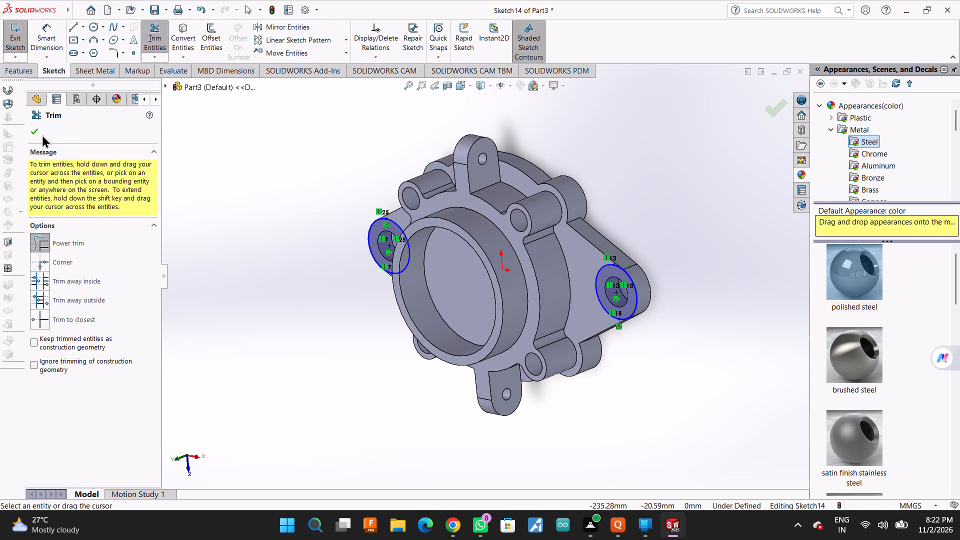
pyautogui.click(40, 132)
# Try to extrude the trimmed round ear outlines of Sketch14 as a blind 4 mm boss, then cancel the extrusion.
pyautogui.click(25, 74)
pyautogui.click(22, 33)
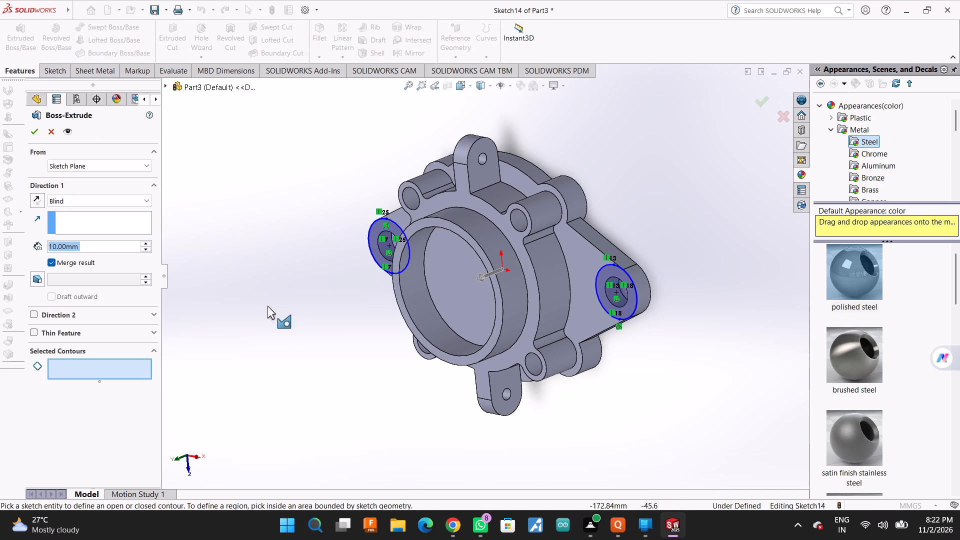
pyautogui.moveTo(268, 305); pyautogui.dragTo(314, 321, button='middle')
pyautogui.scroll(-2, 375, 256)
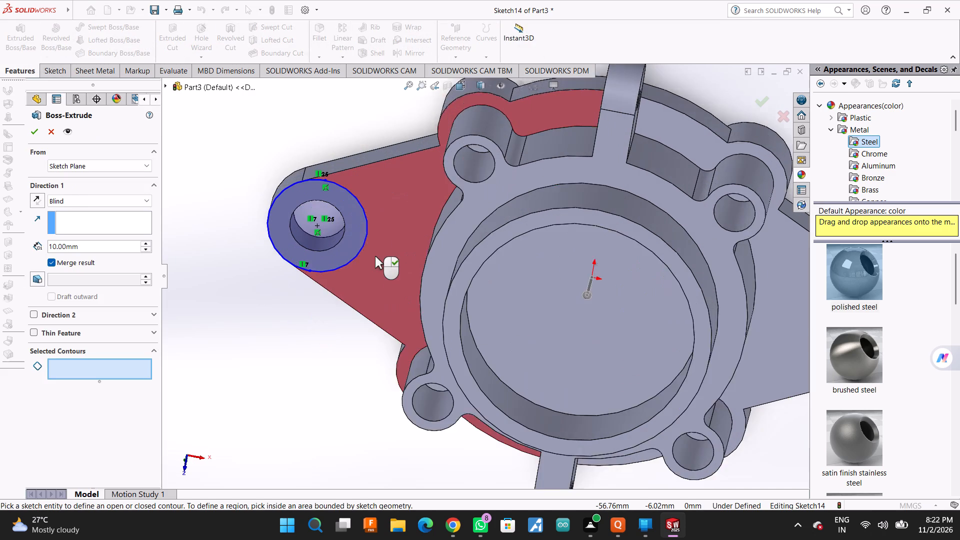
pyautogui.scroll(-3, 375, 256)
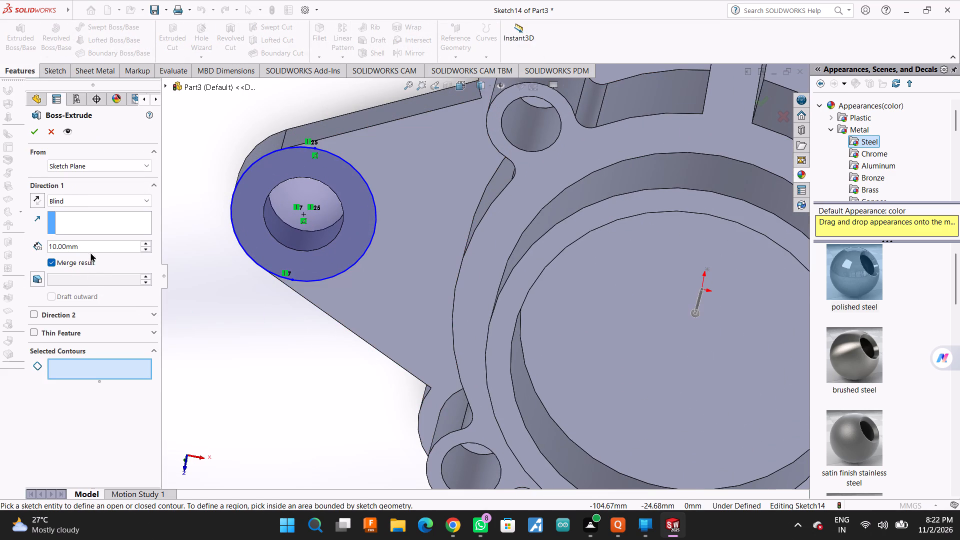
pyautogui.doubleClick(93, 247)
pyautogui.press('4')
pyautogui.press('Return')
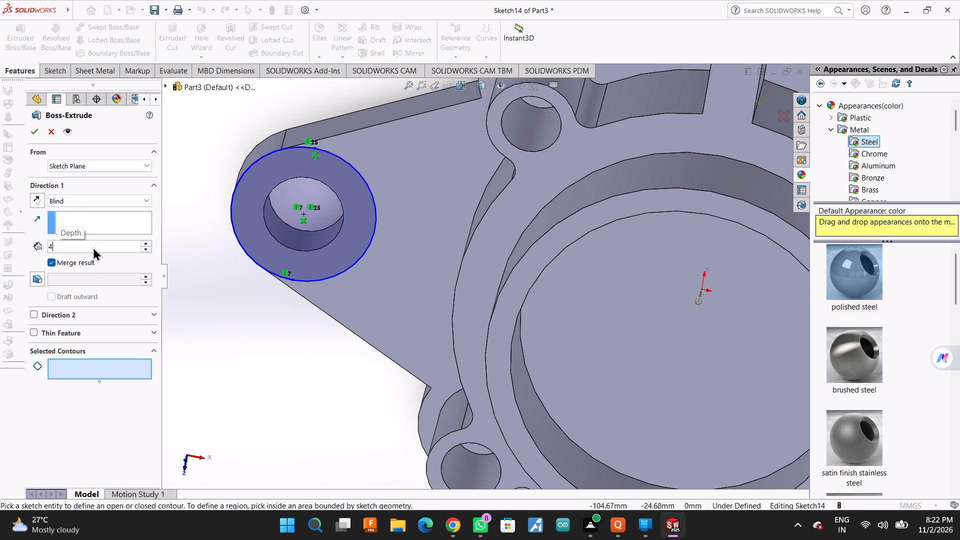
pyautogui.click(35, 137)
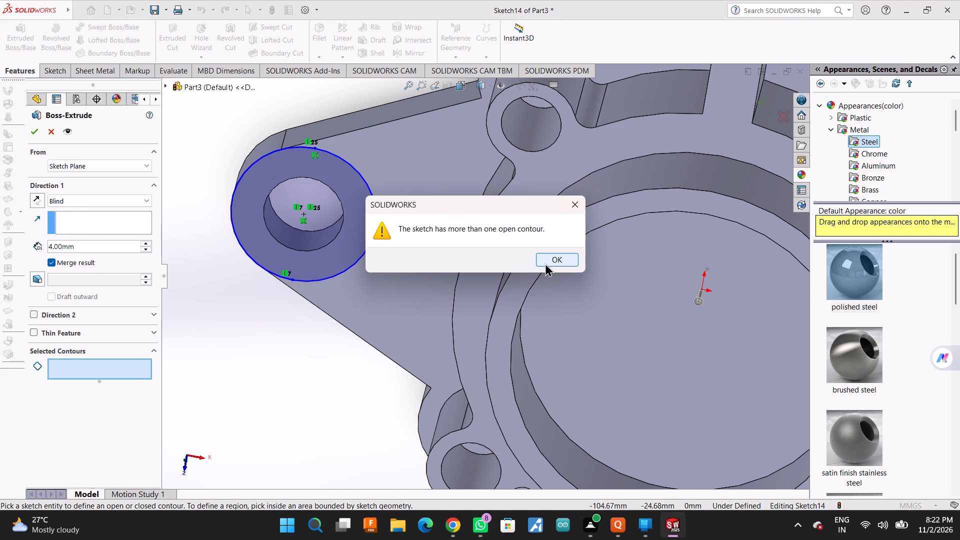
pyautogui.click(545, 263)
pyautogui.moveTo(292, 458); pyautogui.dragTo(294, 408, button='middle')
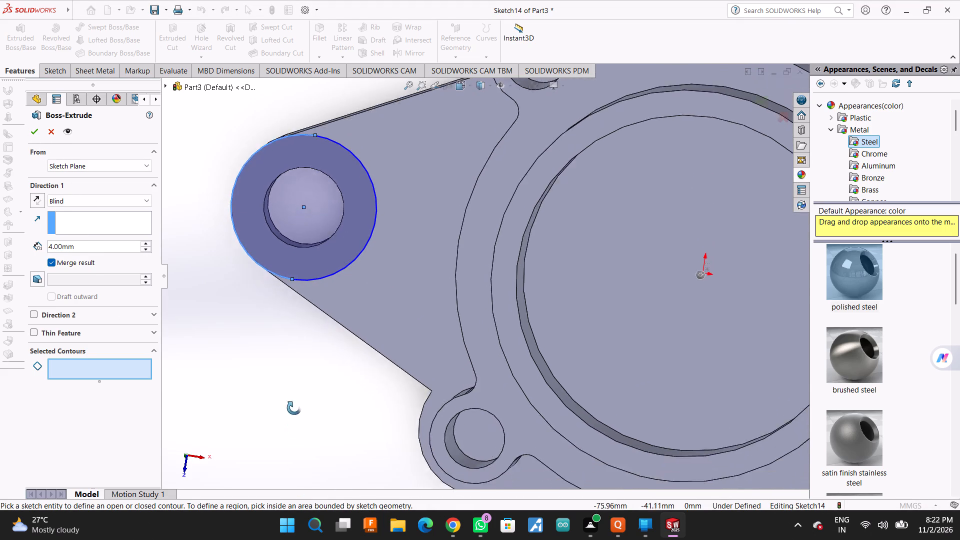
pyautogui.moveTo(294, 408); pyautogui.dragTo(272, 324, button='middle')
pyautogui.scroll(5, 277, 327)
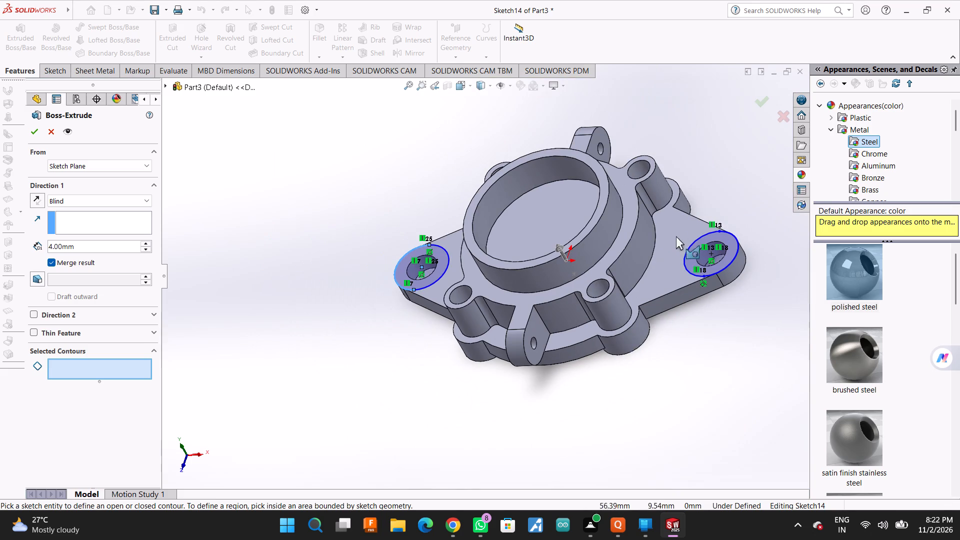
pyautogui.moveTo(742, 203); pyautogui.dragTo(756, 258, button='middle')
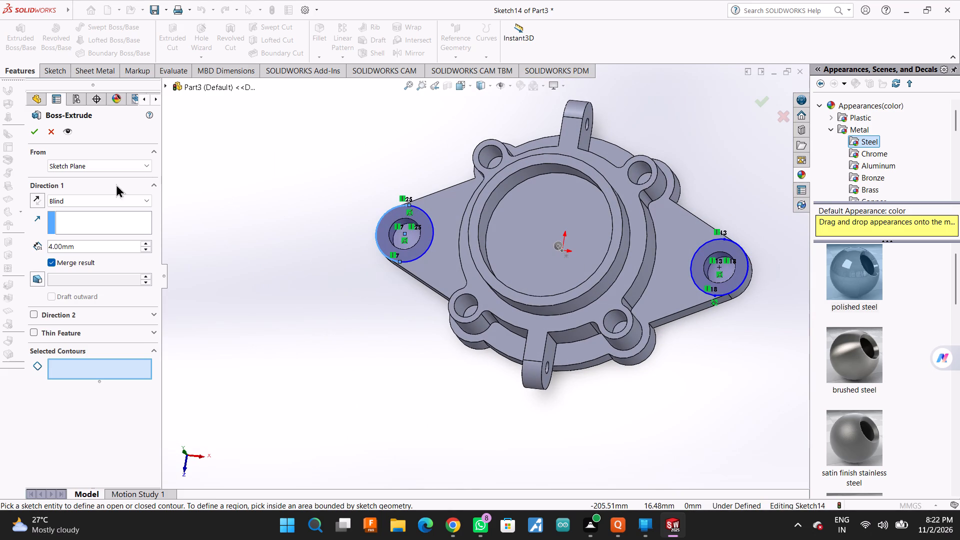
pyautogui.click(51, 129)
# Convert the circular hole edges of both side ears into Sketch14 entities, inside the round outlines.
pyautogui.click(52, 78)
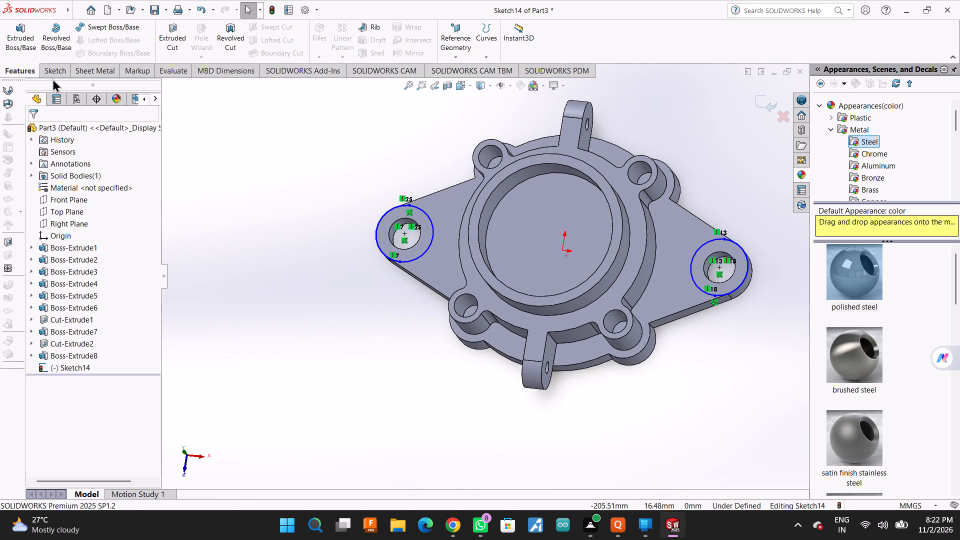
pyautogui.click(66, 73)
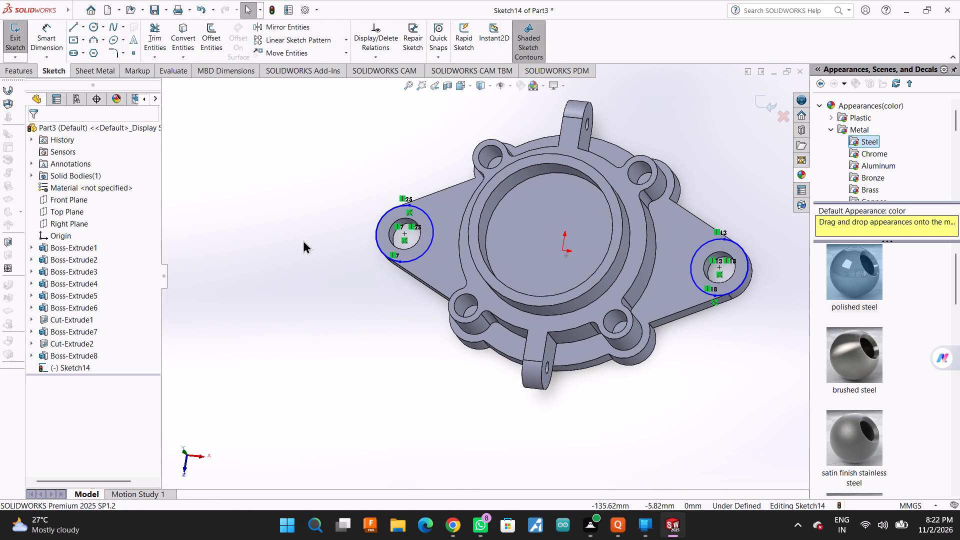
pyautogui.scroll(-2, 304, 242)
pyautogui.scroll(-2, 459, 229)
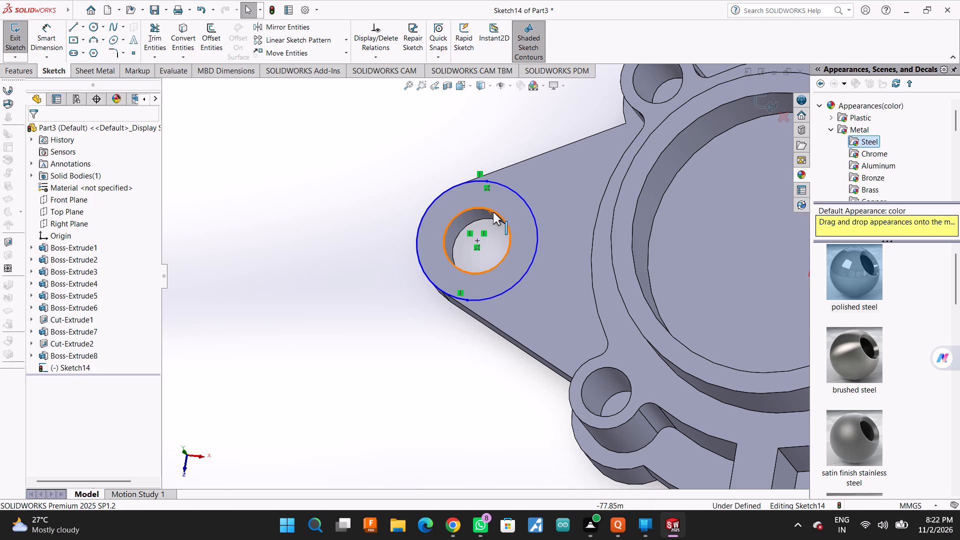
pyautogui.keyDown('ctrl'); pyautogui.click(493, 212); pyautogui.keyUp('ctrl')
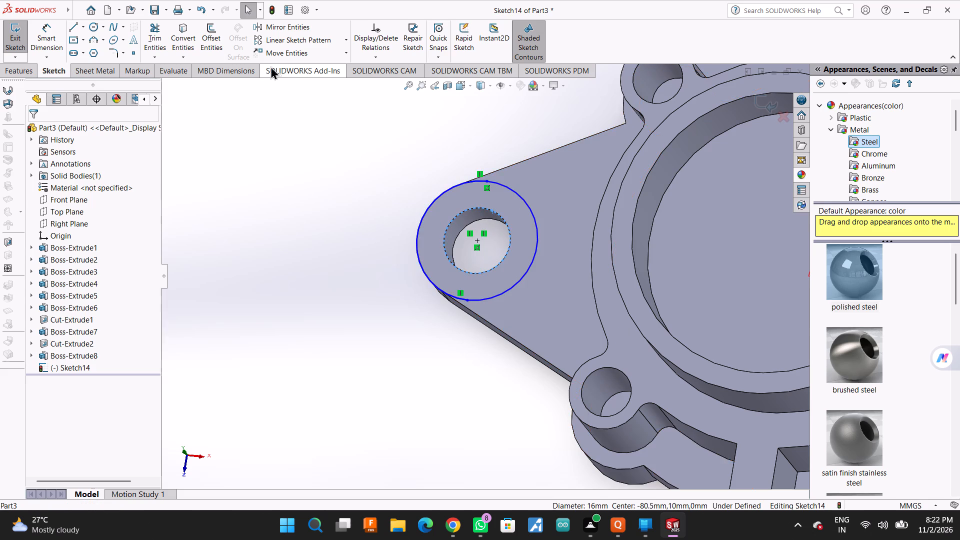
pyautogui.scroll(5, 362, 380)
pyautogui.scroll(-3, 743, 318)
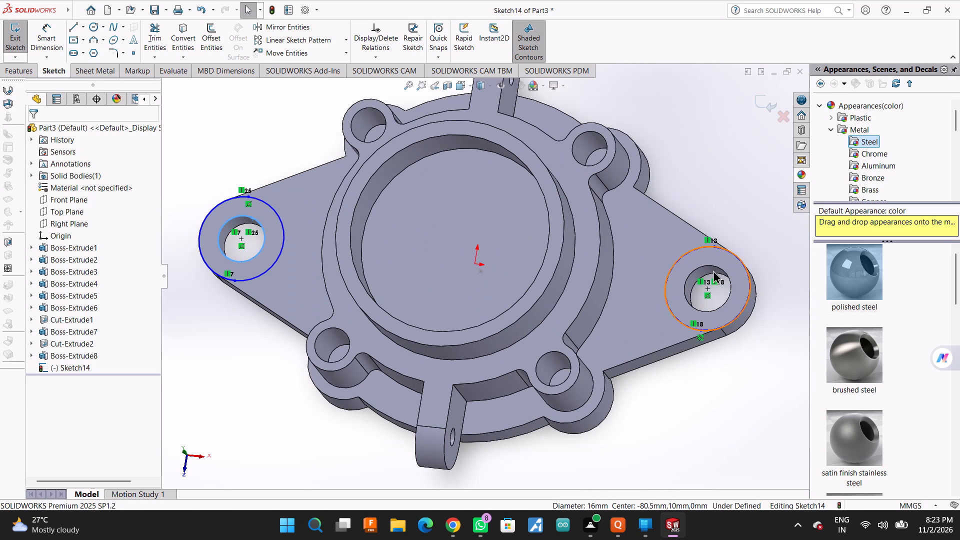
pyautogui.keyDown('ctrl'); pyautogui.click(720, 268); pyautogui.keyUp('ctrl')
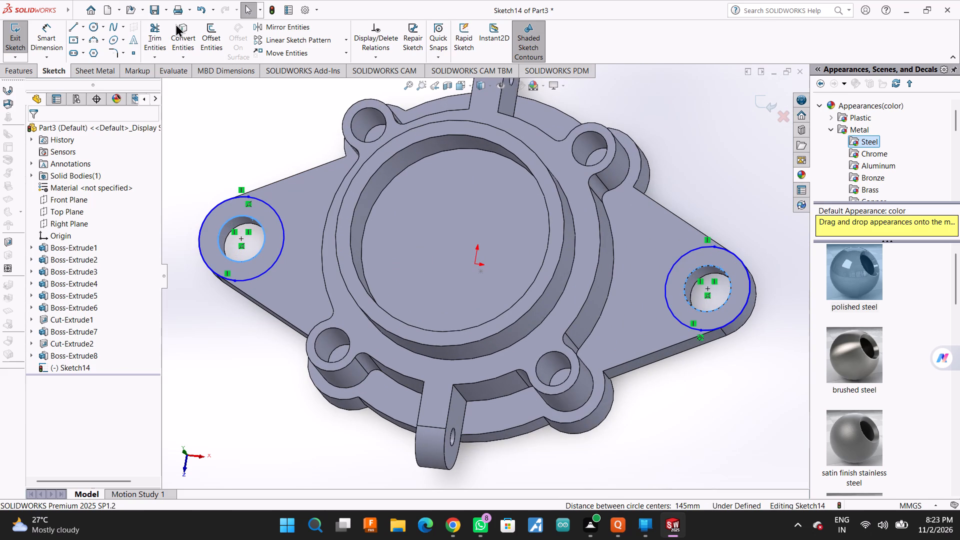
pyautogui.click(185, 25)
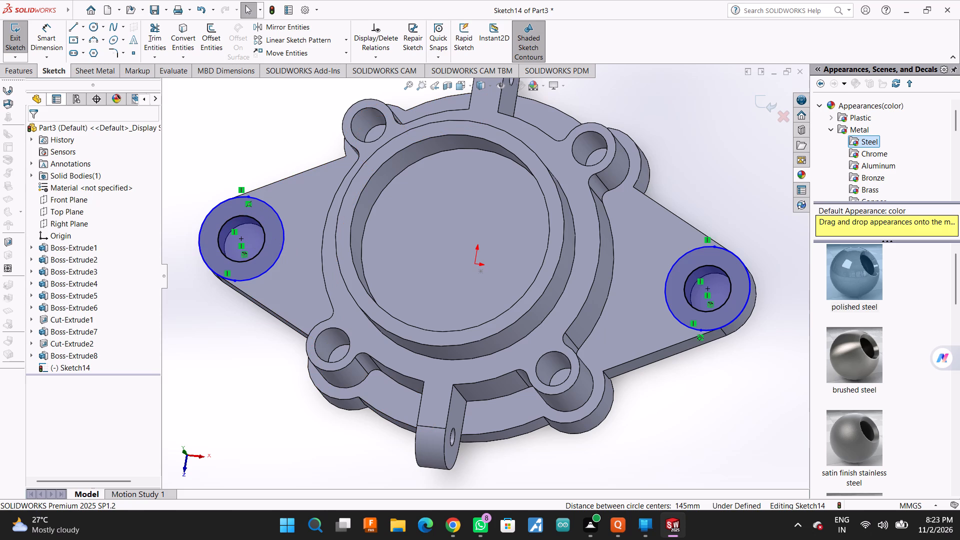
# Try to extrude Sketch14's ring-shaped profiles around both ear holes as a blind boss.
pyautogui.click(18, 76)
pyautogui.click(14, 30)
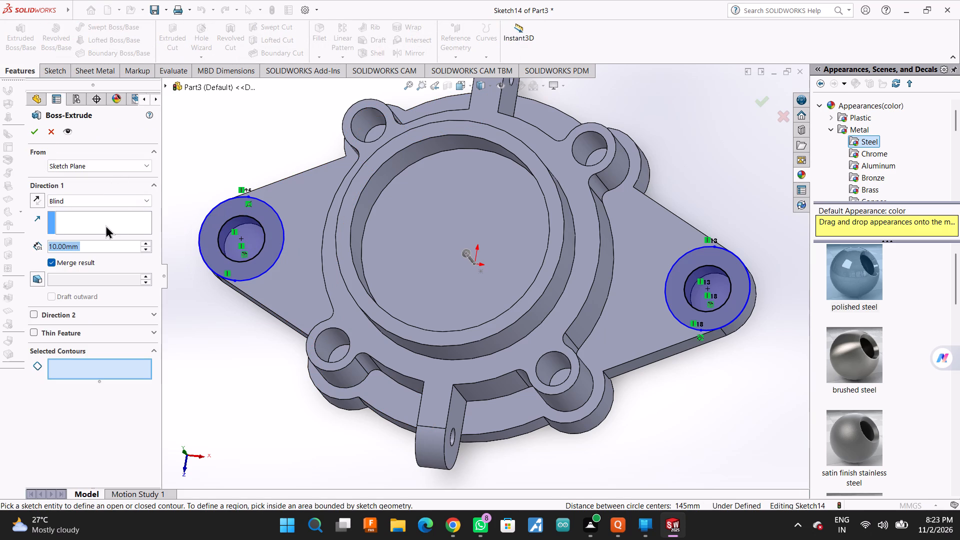
pyautogui.press('Return')
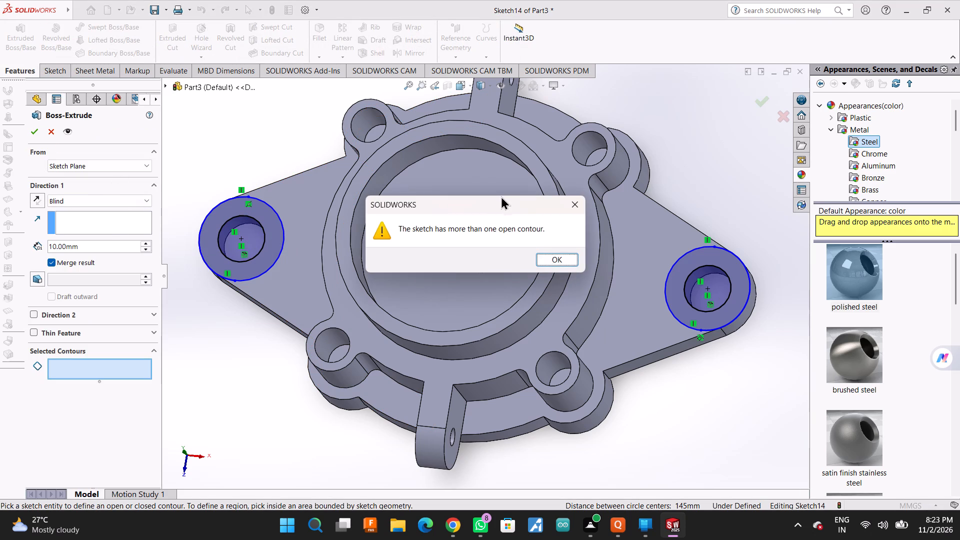
pyautogui.click(551, 266)
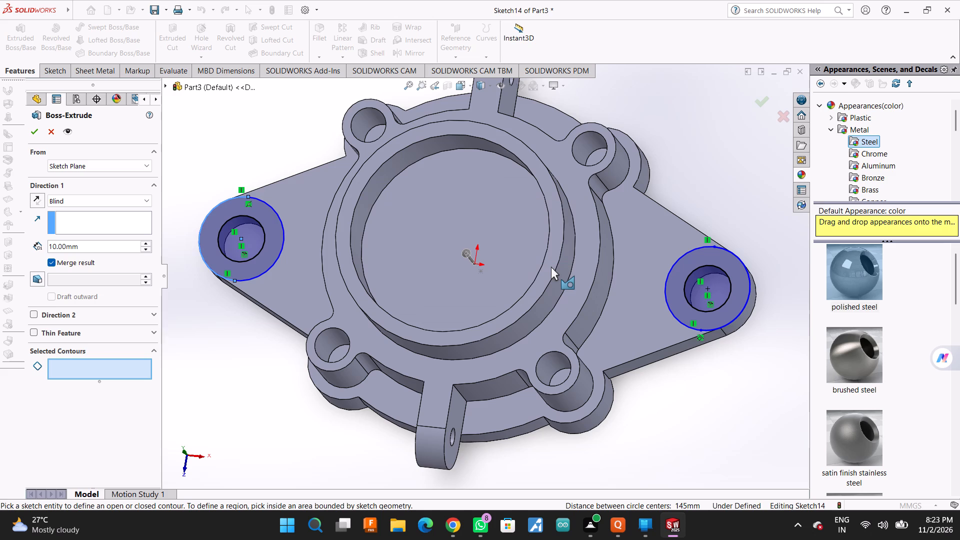
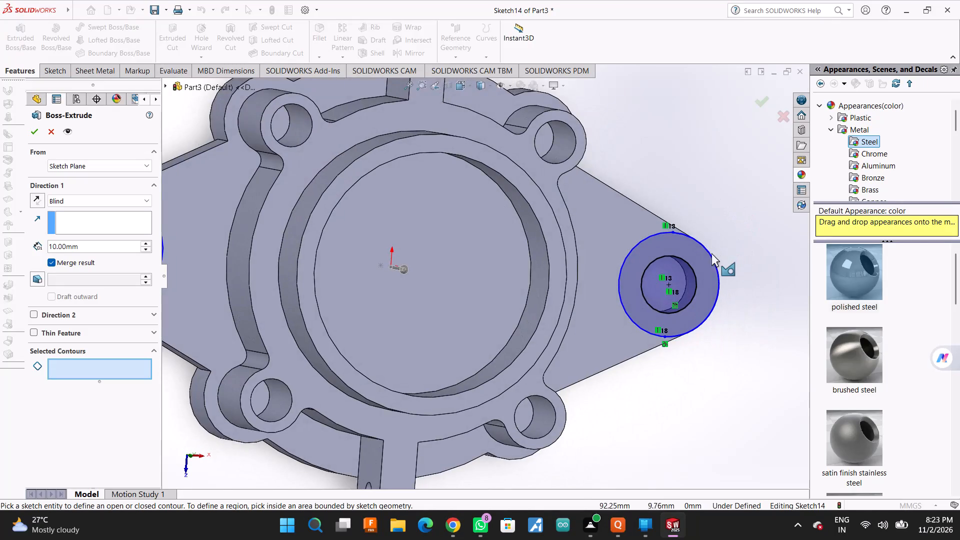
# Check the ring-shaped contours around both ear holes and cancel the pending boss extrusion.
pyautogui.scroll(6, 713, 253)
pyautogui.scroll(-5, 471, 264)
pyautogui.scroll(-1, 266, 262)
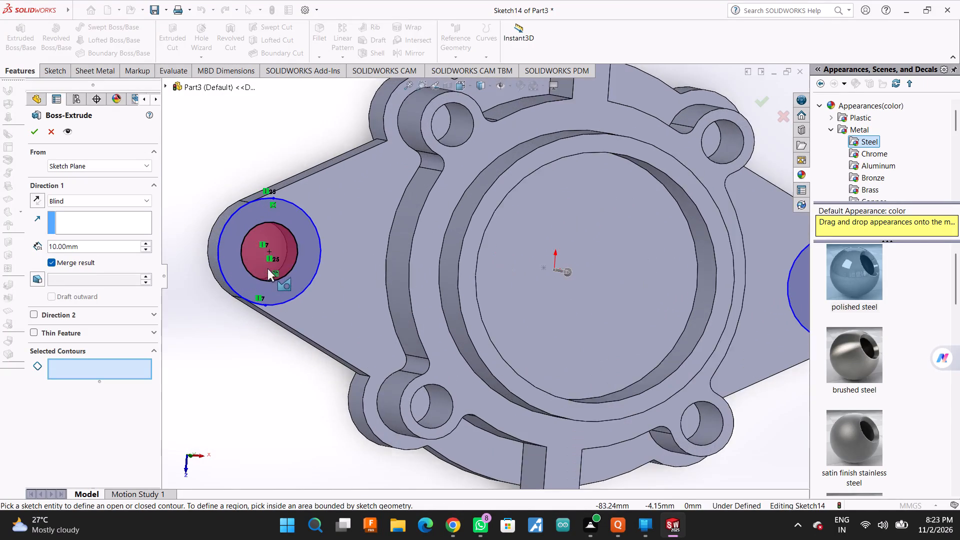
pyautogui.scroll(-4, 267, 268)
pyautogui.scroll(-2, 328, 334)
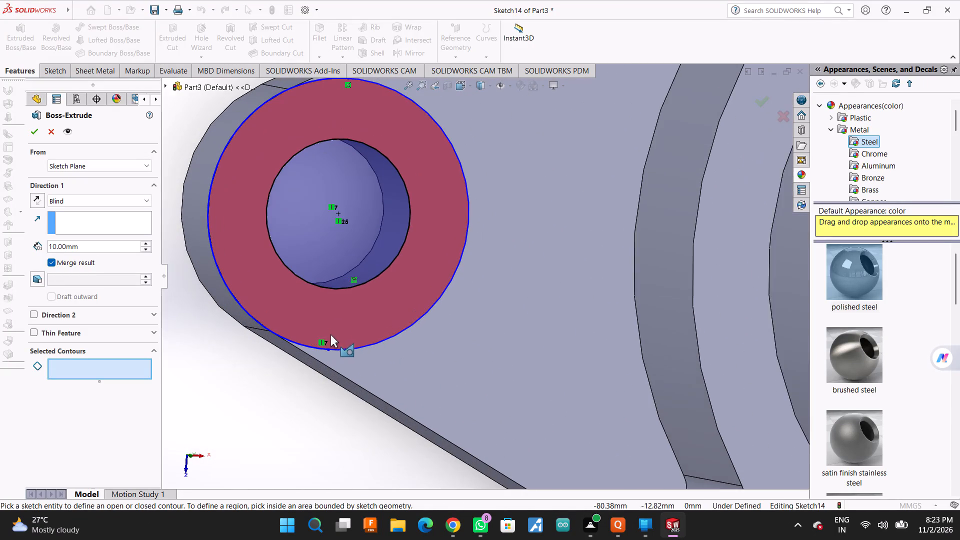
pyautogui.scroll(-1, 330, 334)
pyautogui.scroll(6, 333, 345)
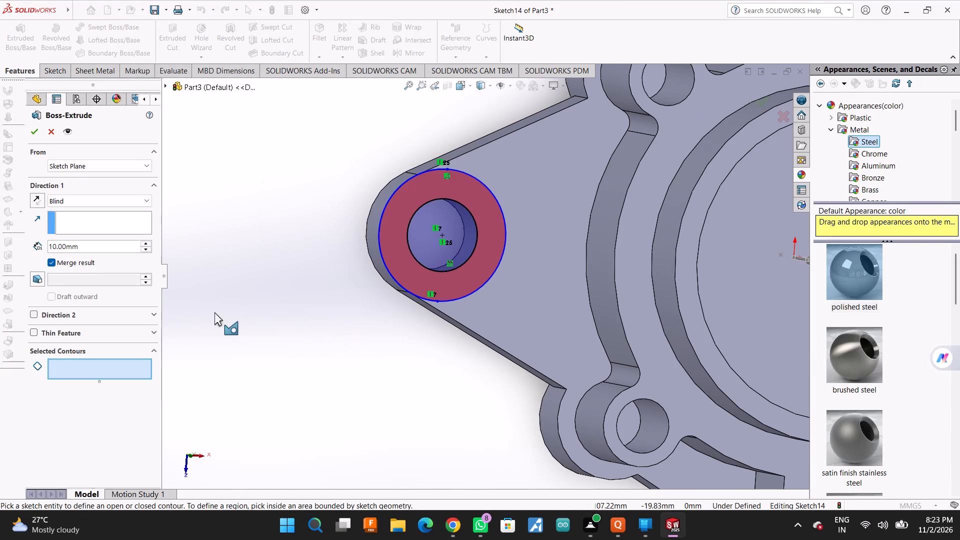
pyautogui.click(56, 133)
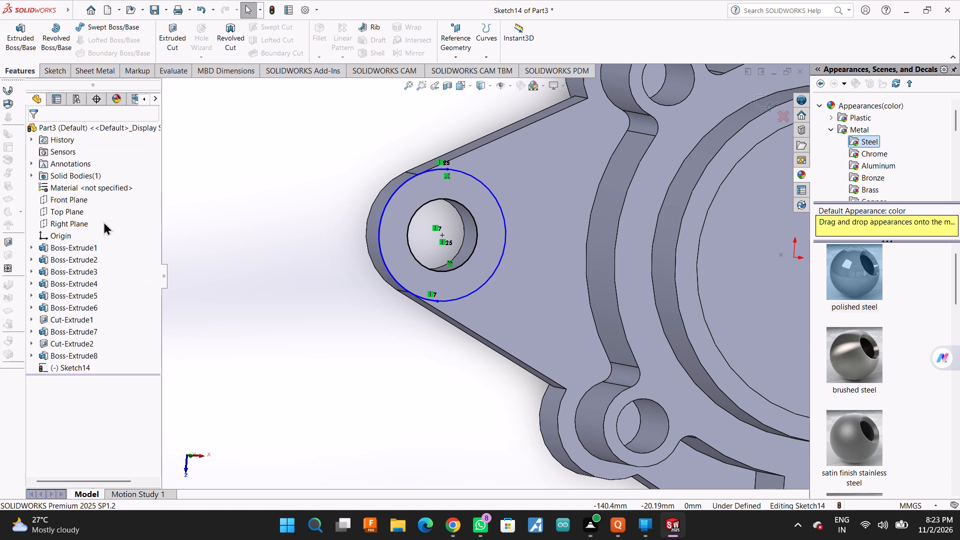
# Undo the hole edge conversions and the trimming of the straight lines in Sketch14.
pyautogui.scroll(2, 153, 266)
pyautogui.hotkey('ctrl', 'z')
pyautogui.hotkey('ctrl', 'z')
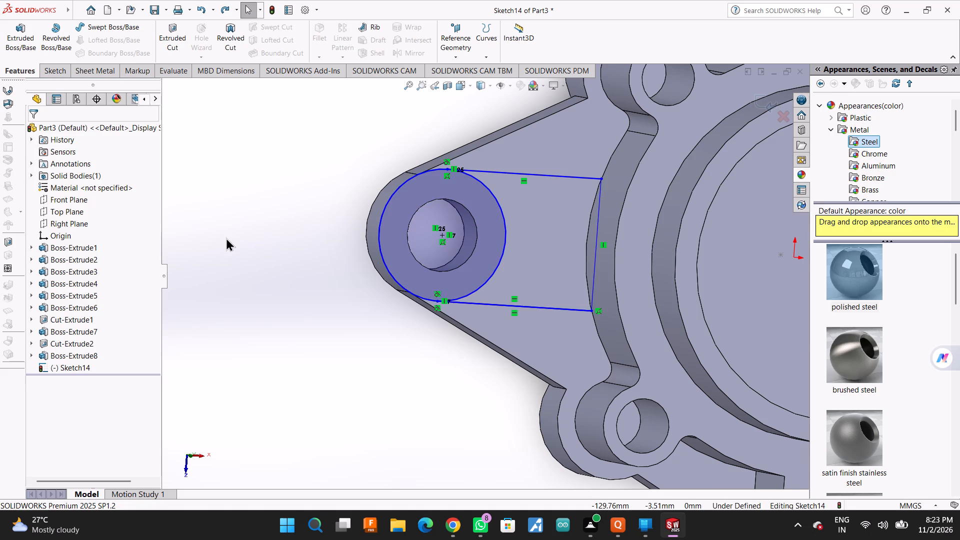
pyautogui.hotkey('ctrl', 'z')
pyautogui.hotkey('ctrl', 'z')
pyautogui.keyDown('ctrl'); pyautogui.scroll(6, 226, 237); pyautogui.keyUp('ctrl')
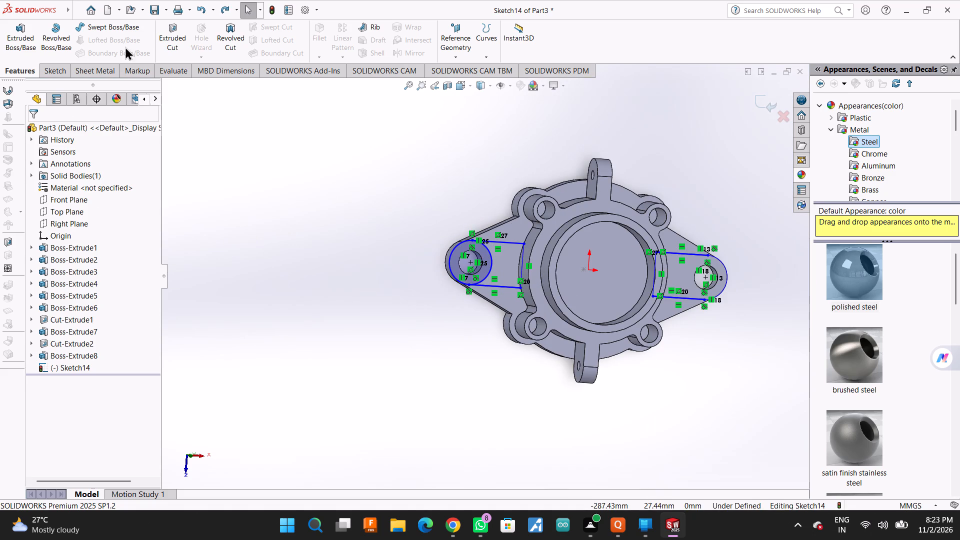
# Trim away all remaining Sketch14 geometry on both side ears.
pyautogui.click(60, 70)
pyautogui.click(162, 29)
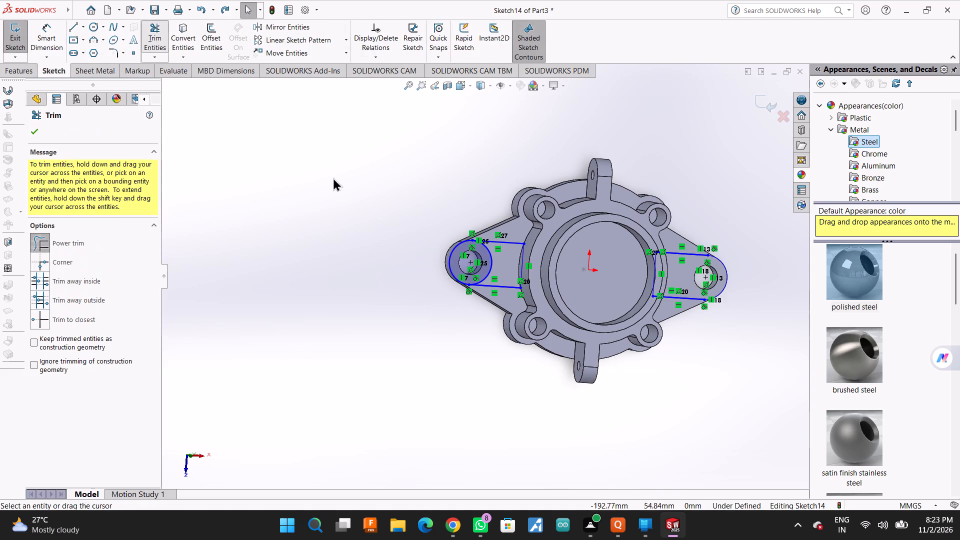
pyautogui.moveTo(426, 191); pyautogui.dragTo(579, 276)
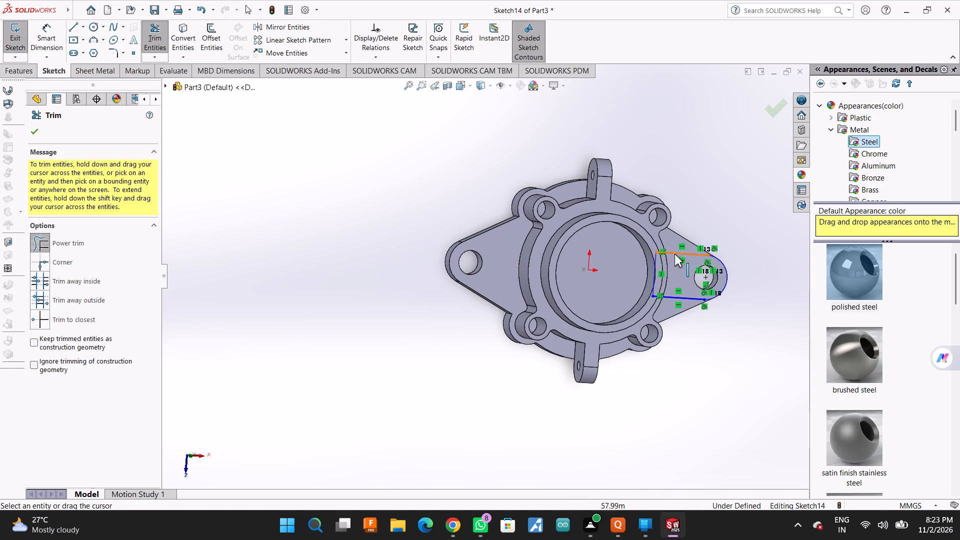
pyautogui.moveTo(674, 249); pyautogui.dragTo(643, 282)
pyautogui.scroll(2, 639, 280)
pyautogui.moveTo(666, 257); pyautogui.dragTo(648, 260, button='middle')
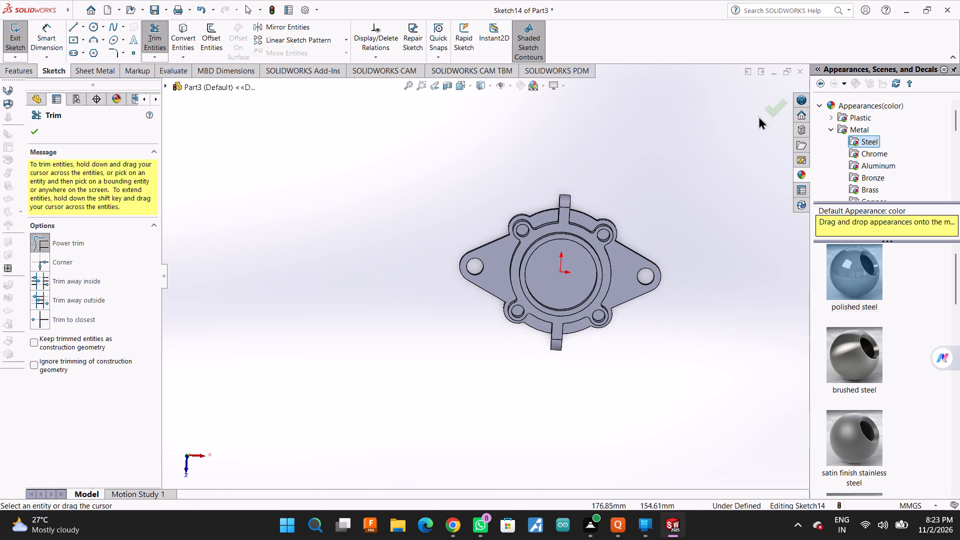
pyautogui.click(773, 109)
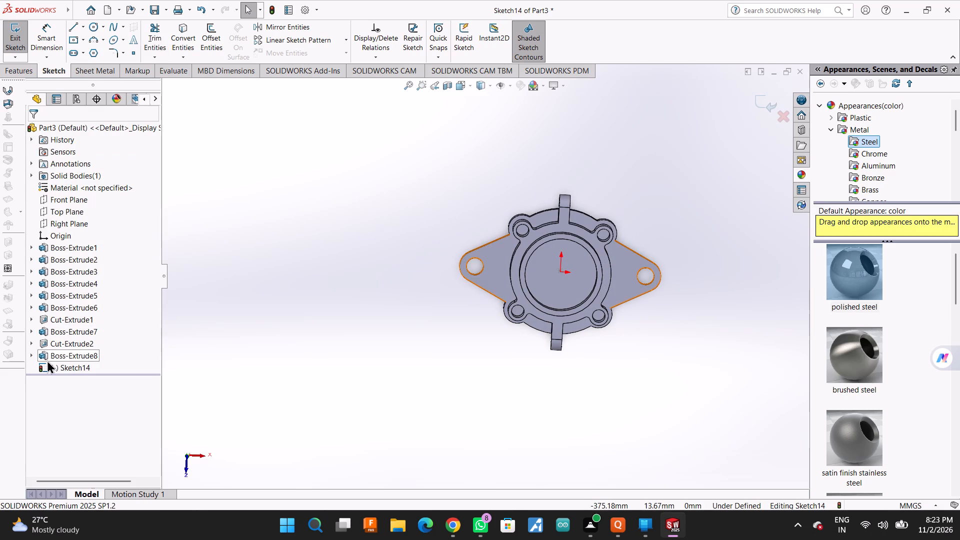
# View Sketch14 face-on and draw a 14.5 mm radius circle centred on the left ear's hole.
pyautogui.click(47, 365)
pyautogui.click(77, 352)
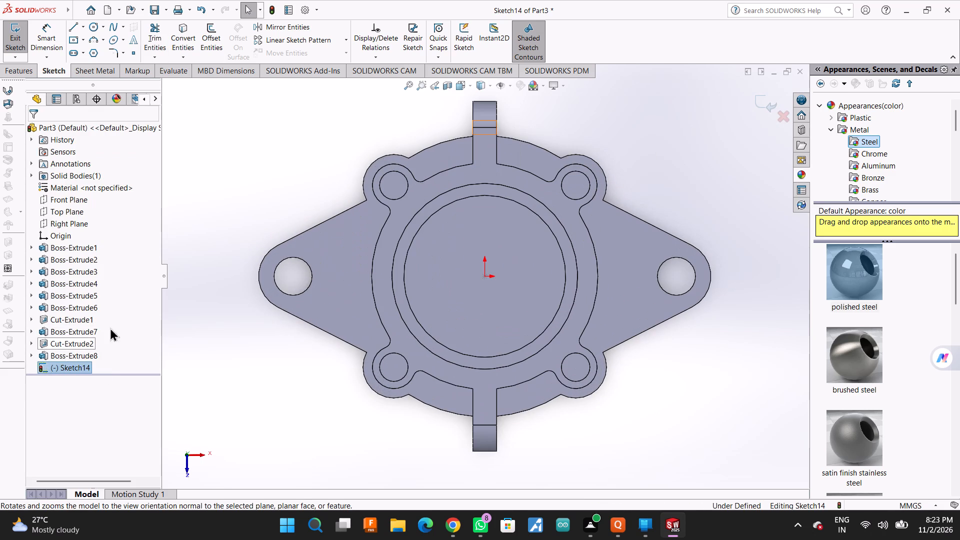
pyautogui.click(90, 26)
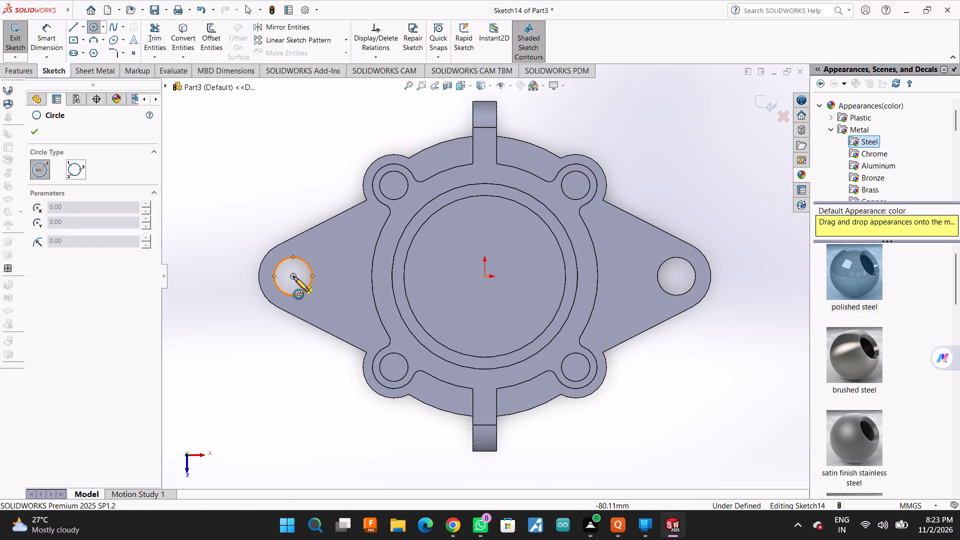
pyautogui.click(292, 275)
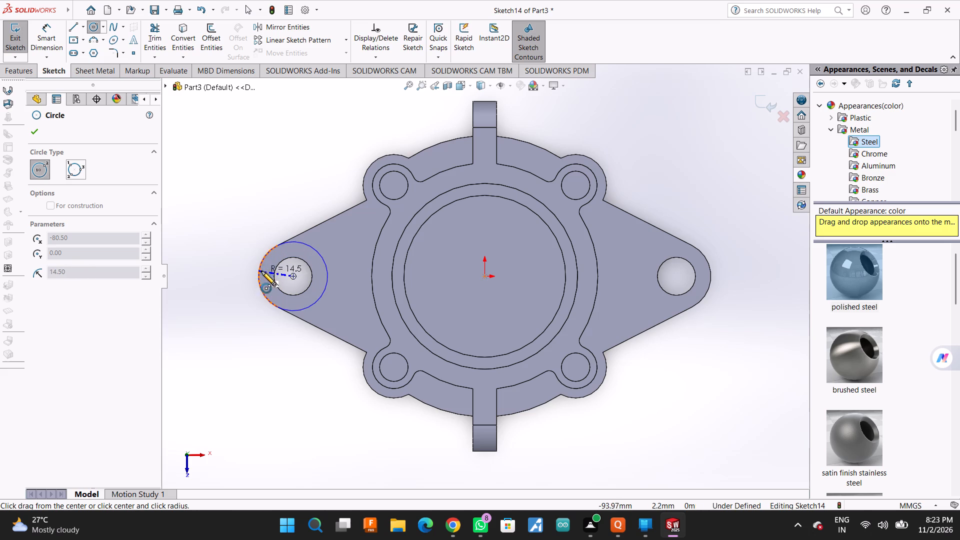
pyautogui.click(283, 241)
pyautogui.click(40, 132)
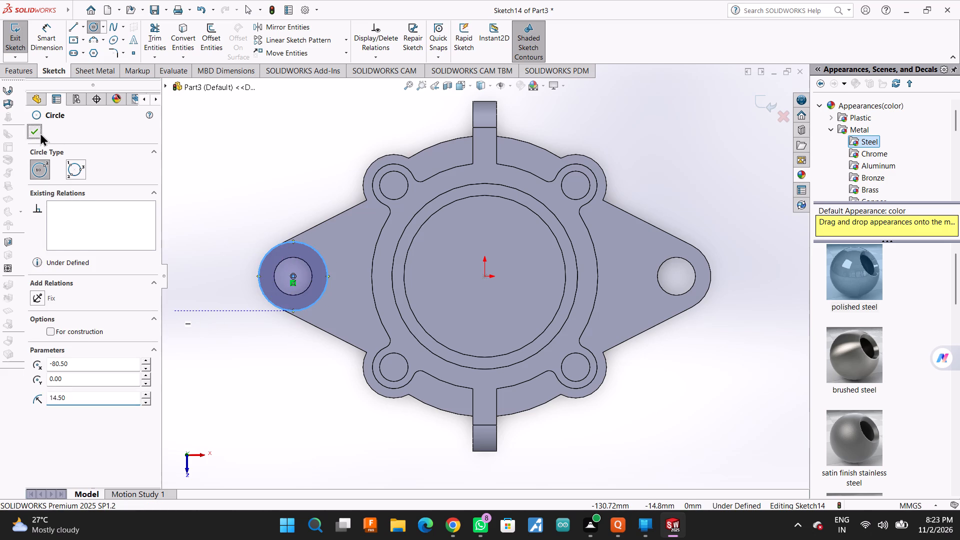
# Draw two horizontal lines about 35 mm long from the ear circle's top and bottom points to the housing's curved wall.
pyautogui.click(74, 26)
pyautogui.scroll(-1, 294, 261)
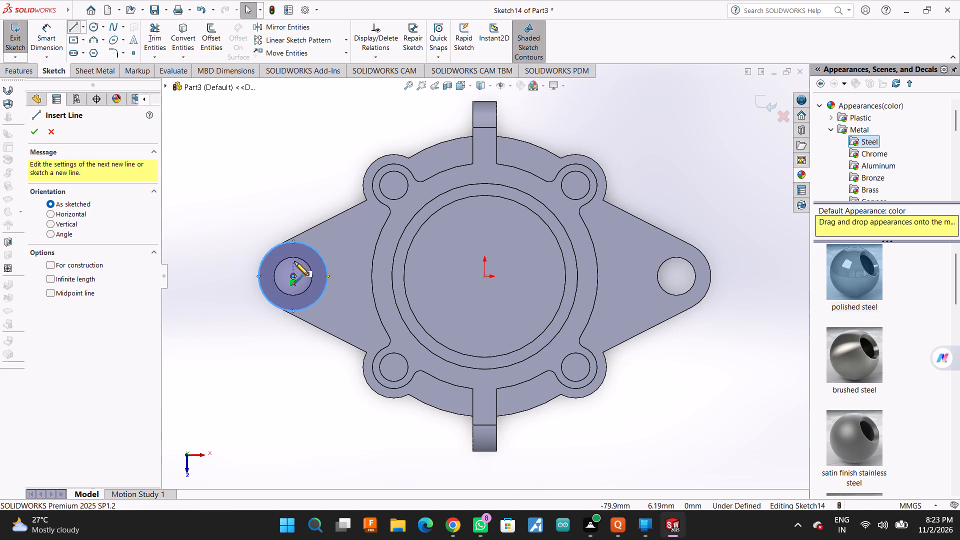
pyautogui.scroll(-2, 294, 261)
pyautogui.click(327, 229)
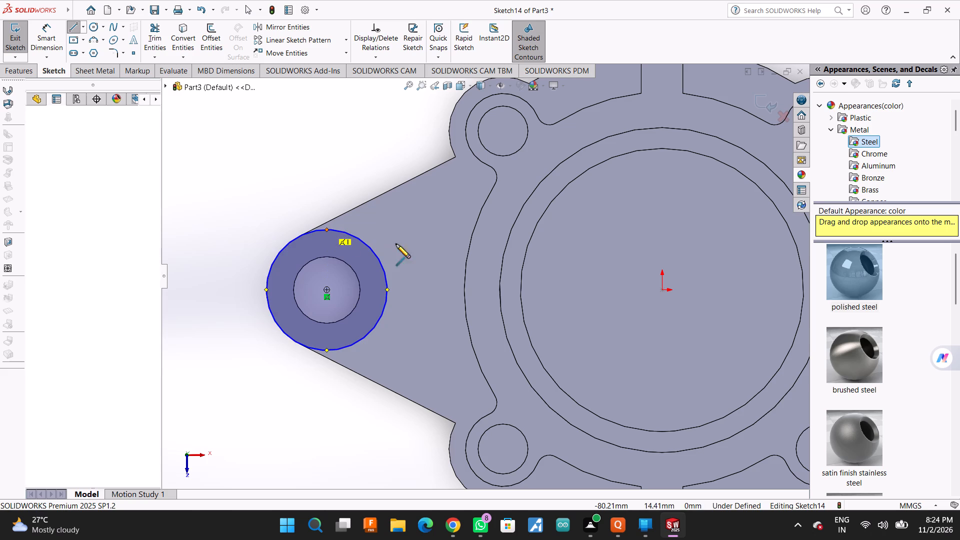
pyautogui.click(474, 229)
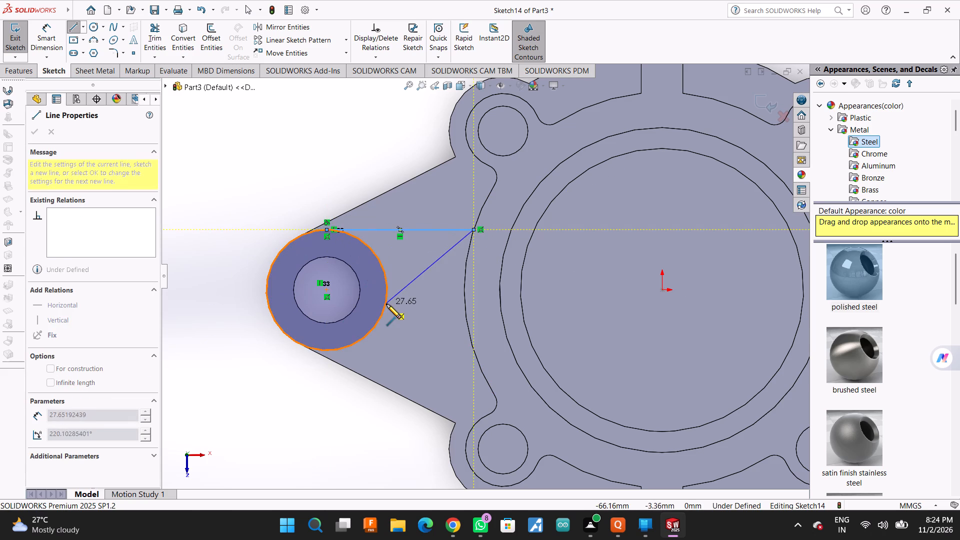
pyautogui.press('Escape')
pyautogui.click(75, 28)
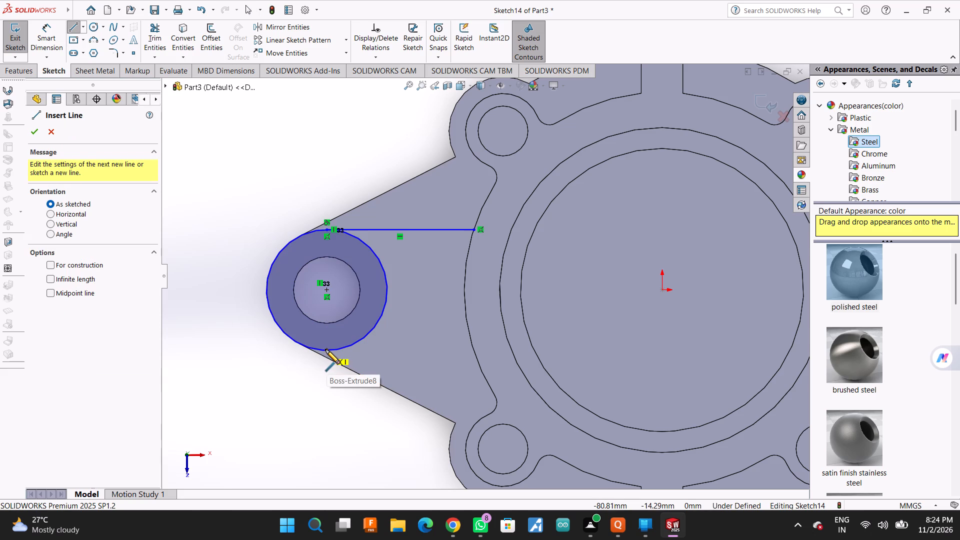
pyautogui.click(326, 349)
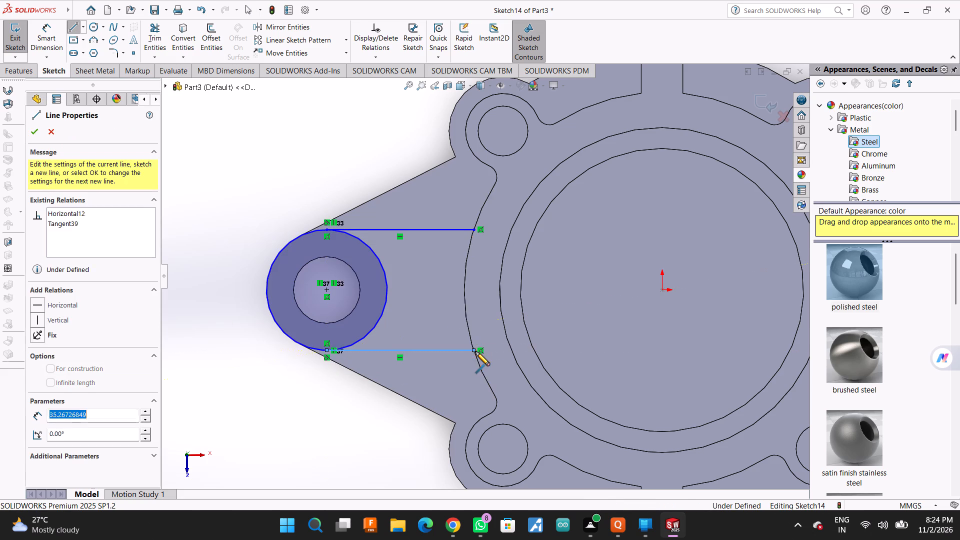
pyautogui.press('Escape')
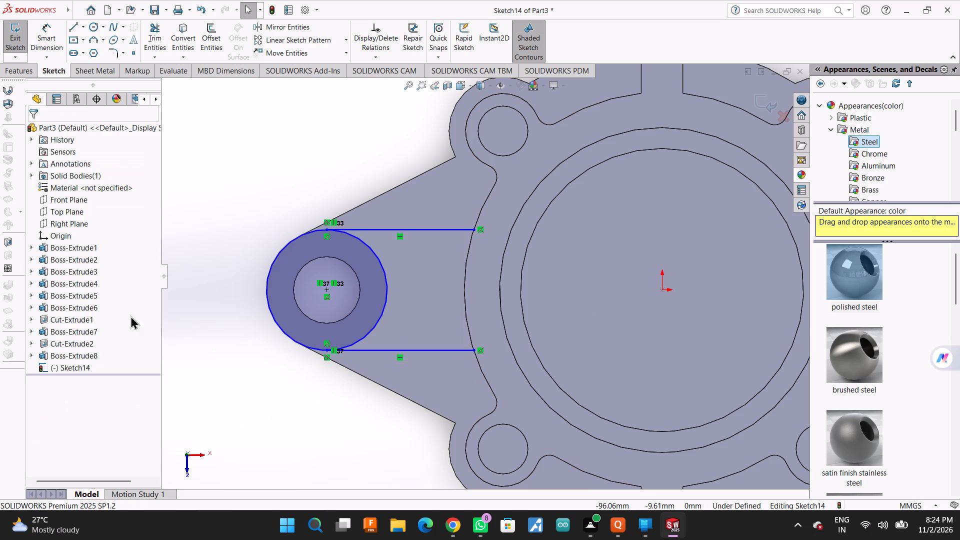
# Draw a 47.5 mm radius circle centred on the origin, through the end of the lower horizontal line.
pyautogui.click(96, 28)
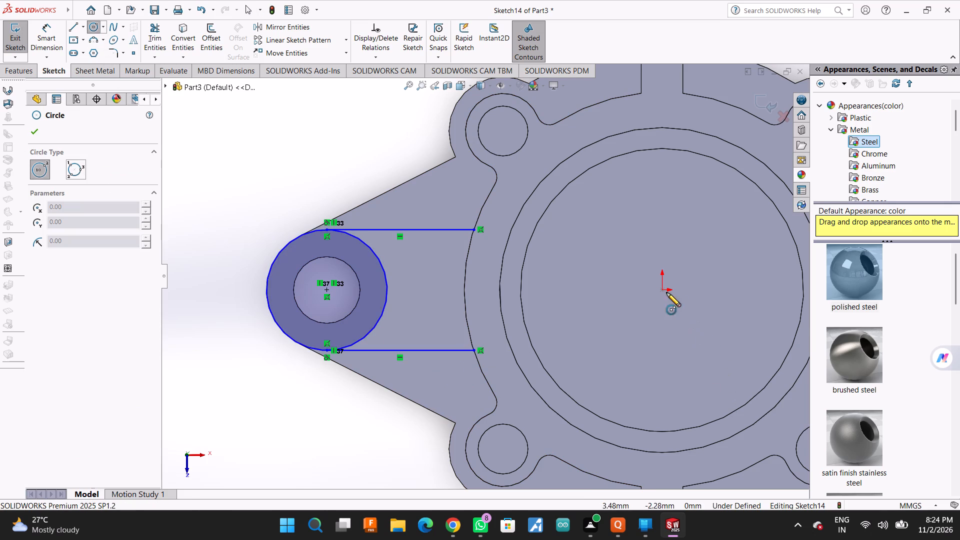
pyautogui.click(662, 290)
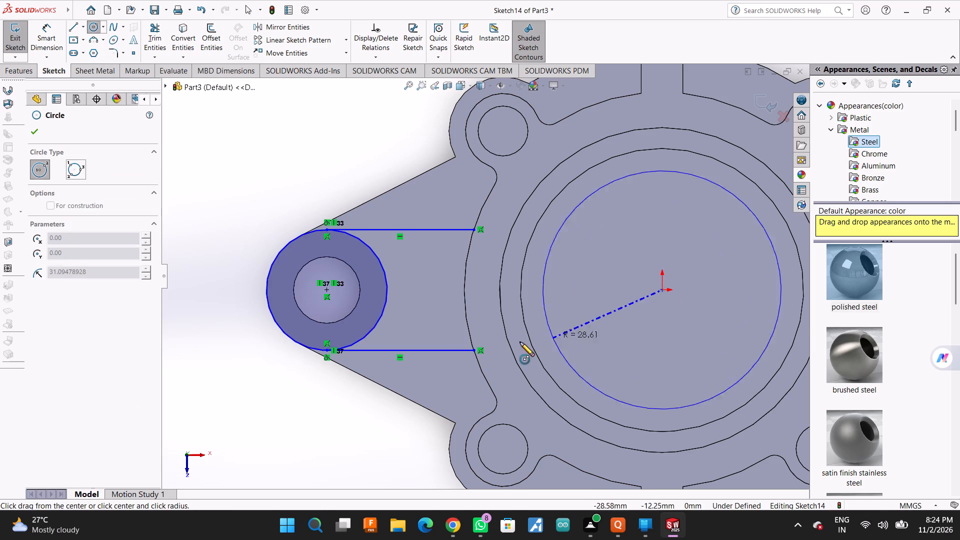
pyautogui.click(475, 349)
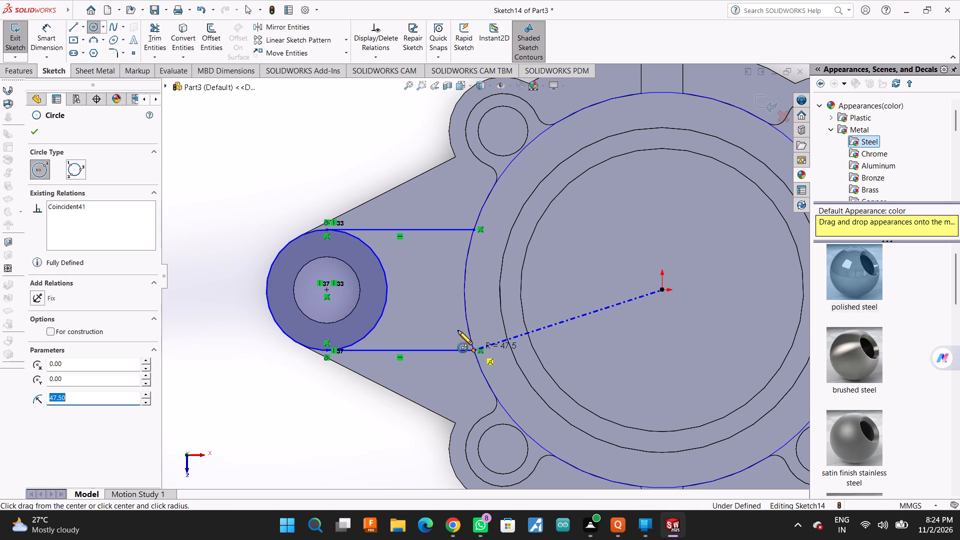
pyautogui.click(29, 131)
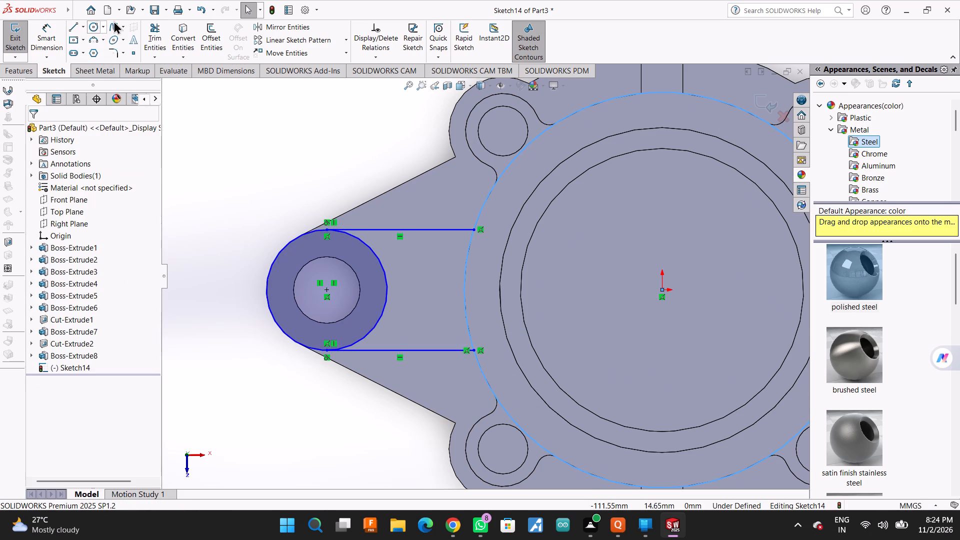
# Trim the ear circle's inner half and the large circle's excess, leaving a closed round-ended profile on the left ear.
pyautogui.click(153, 29)
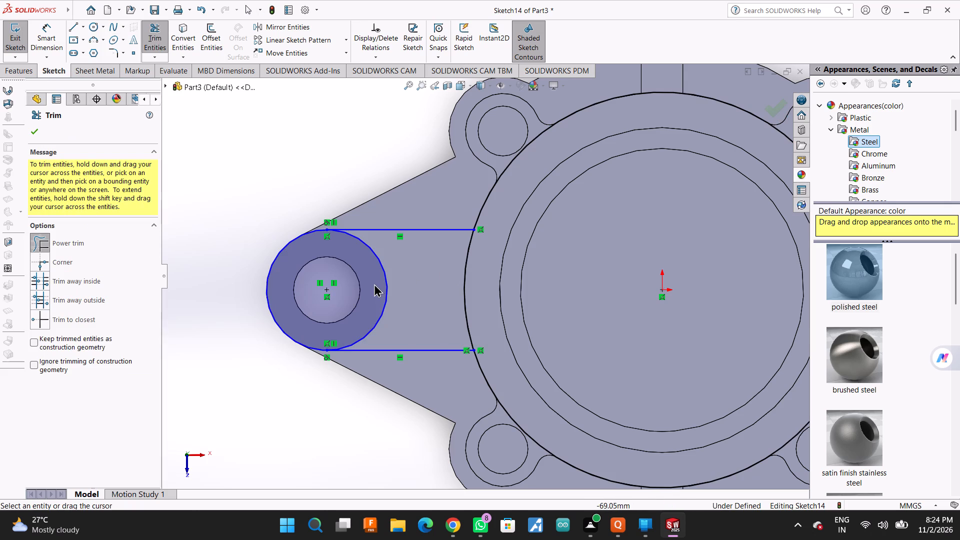
pyautogui.moveTo(374, 283); pyautogui.dragTo(400, 283)
pyautogui.scroll(2, 464, 274)
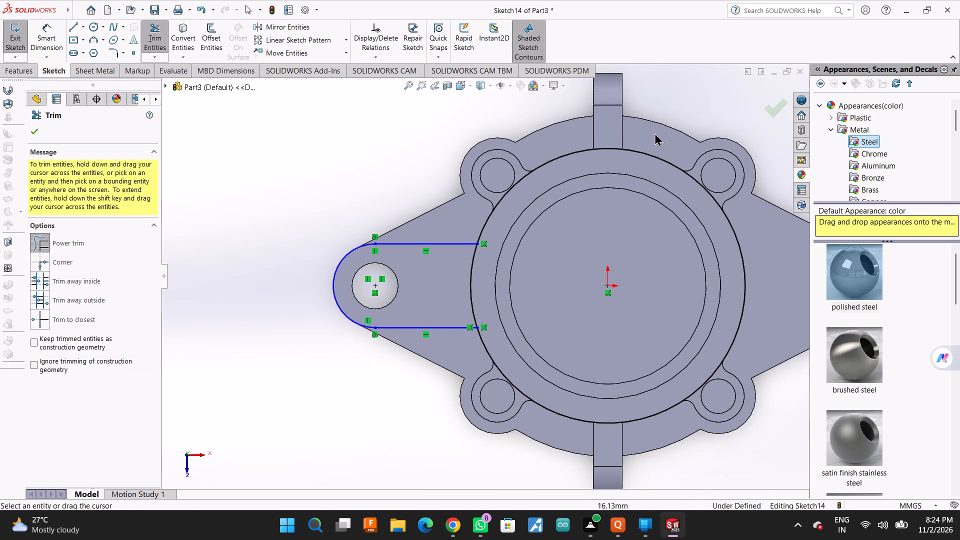
pyautogui.moveTo(654, 132); pyautogui.dragTo(595, 426)
pyautogui.scroll(-1, 566, 324)
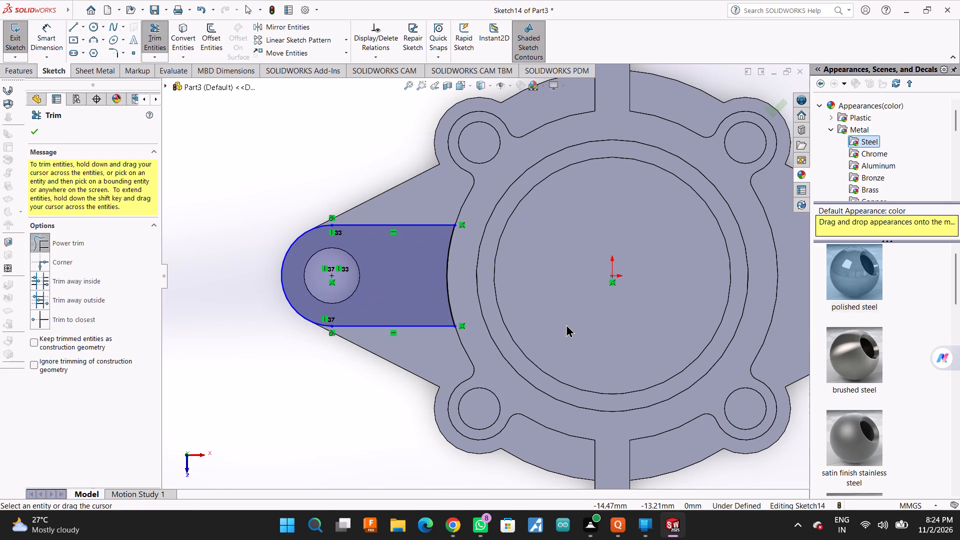
pyautogui.click(33, 129)
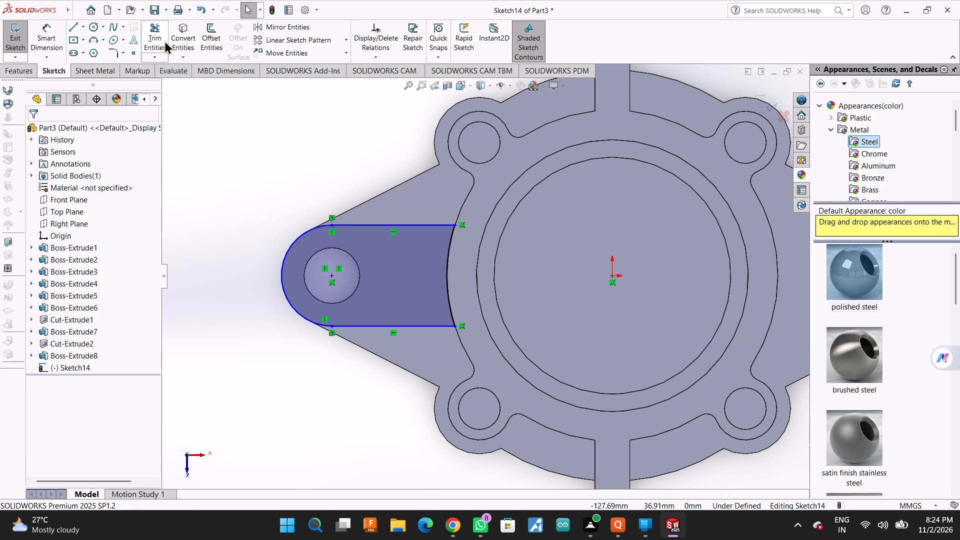
# Convert the left ear's circular hole edge into a Sketch14 entity.
pyautogui.keyDown('ctrl'); pyautogui.click(358, 264); pyautogui.keyUp('ctrl')
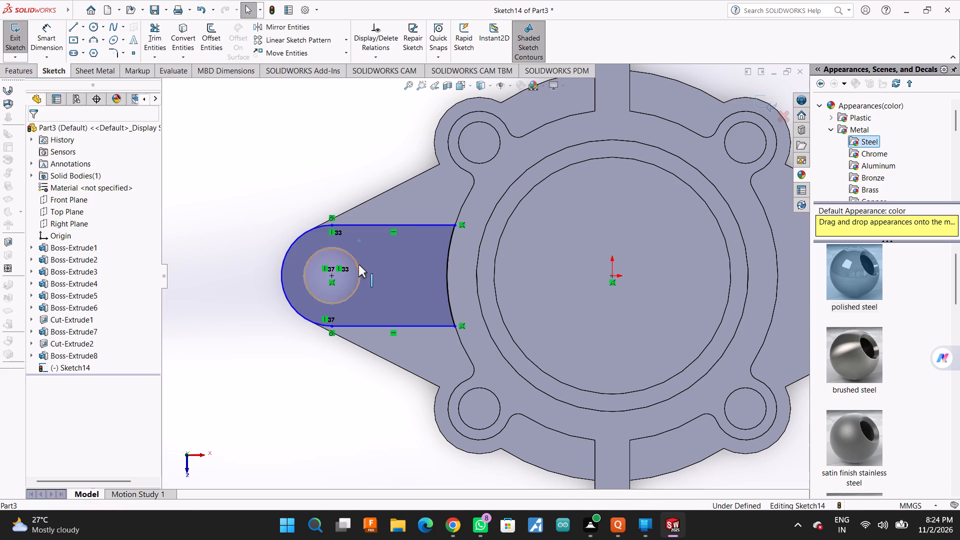
pyautogui.click(183, 28)
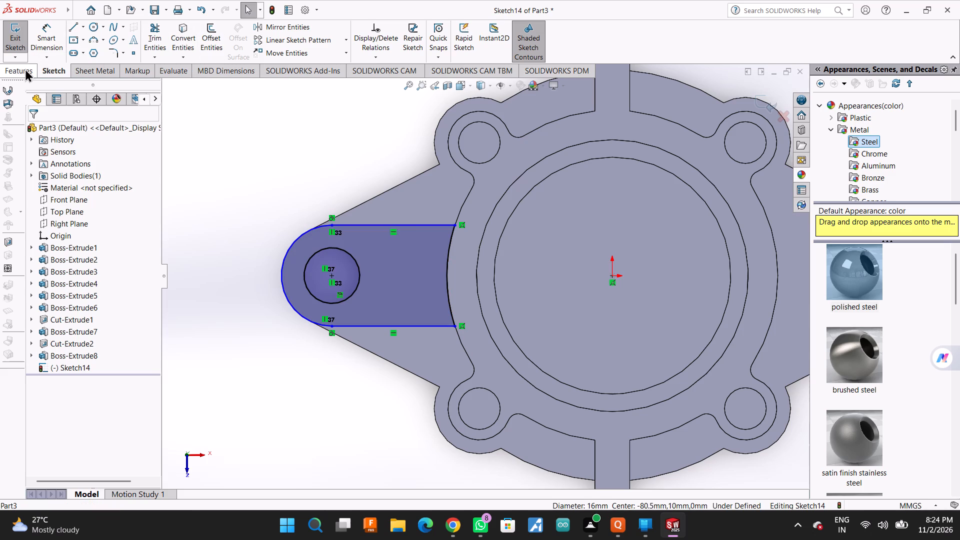
# Extrude the left ear's round-ended profile 4 mm as a boss merged with the housing.
pyautogui.click(16, 72)
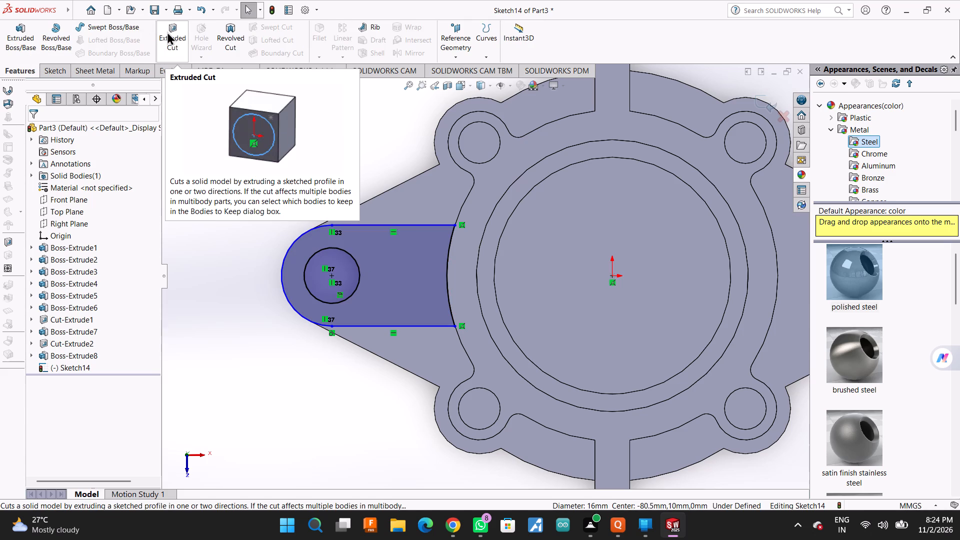
pyautogui.click(25, 31)
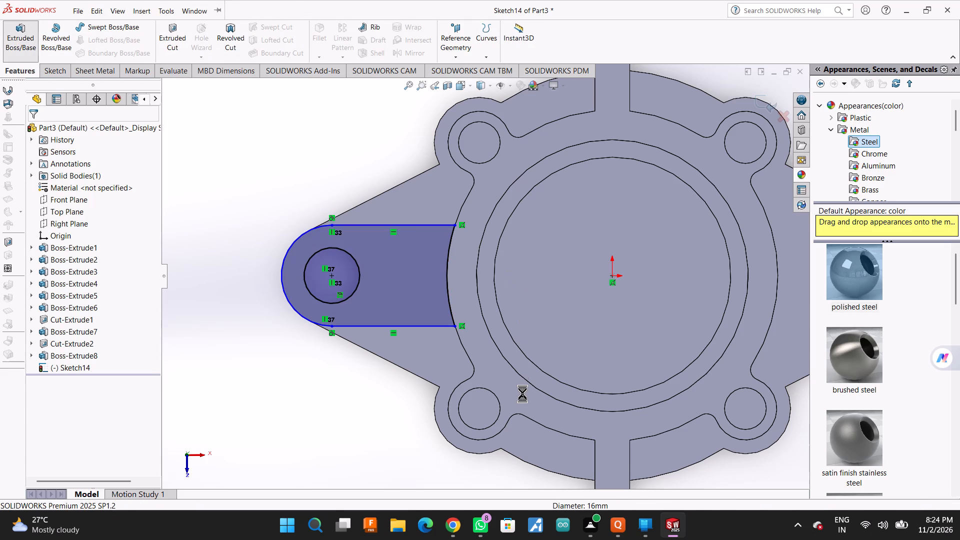
pyautogui.moveTo(385, 428); pyautogui.dragTo(390, 355, button='middle')
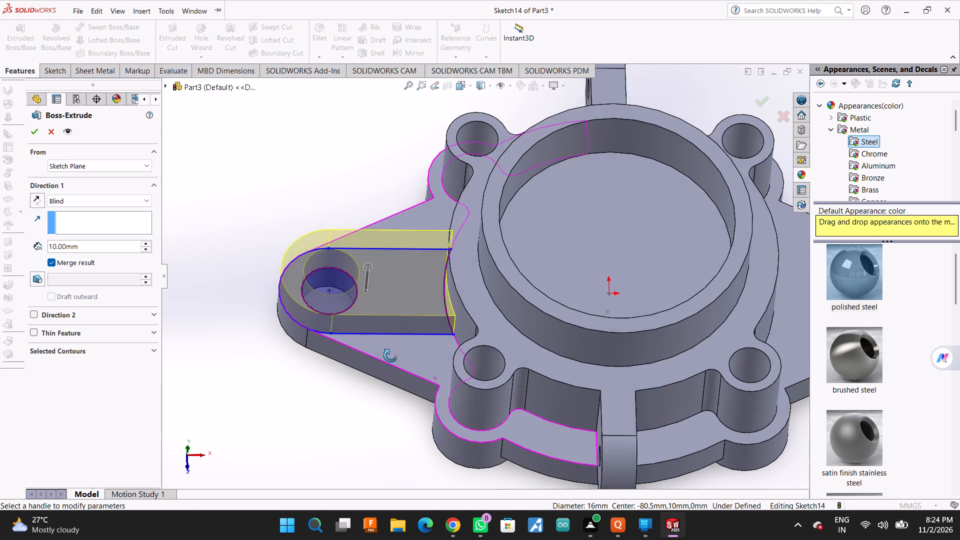
pyautogui.moveTo(390, 355); pyautogui.dragTo(392, 346, button='middle')
pyautogui.doubleClick(92, 245)
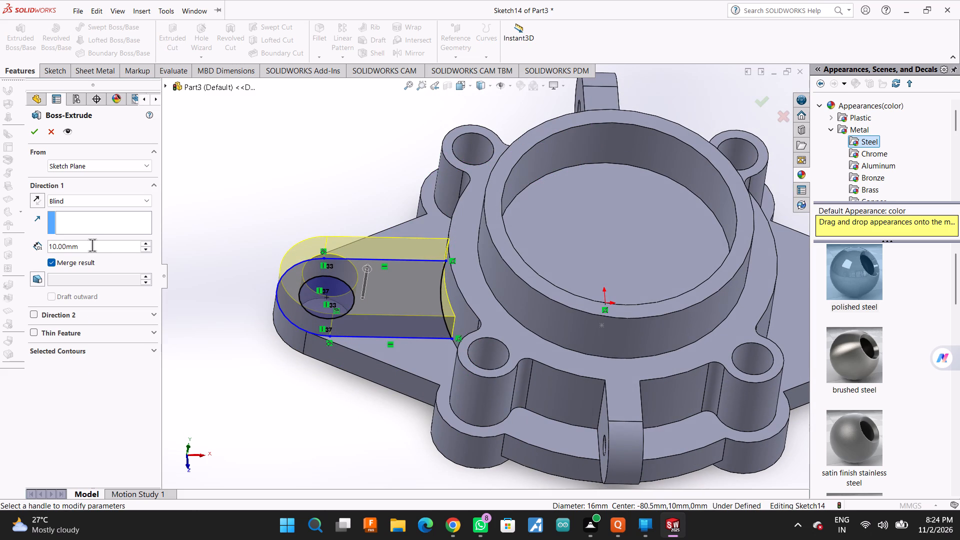
pyautogui.press('4')
pyautogui.press('Return')
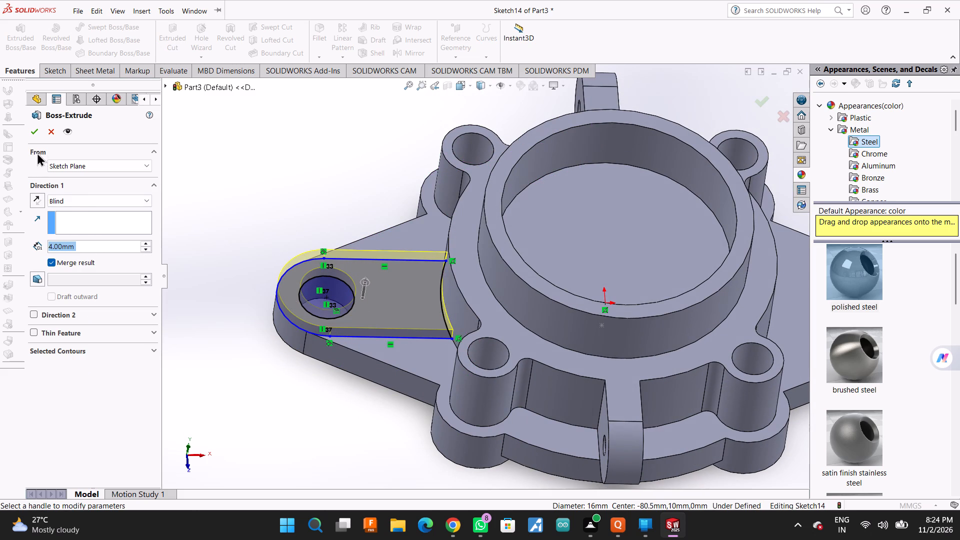
pyautogui.click(37, 134)
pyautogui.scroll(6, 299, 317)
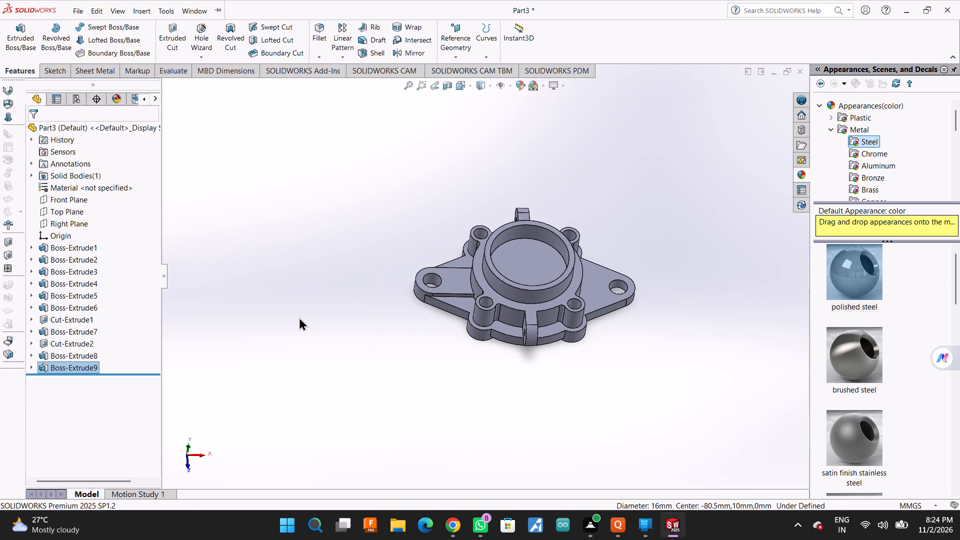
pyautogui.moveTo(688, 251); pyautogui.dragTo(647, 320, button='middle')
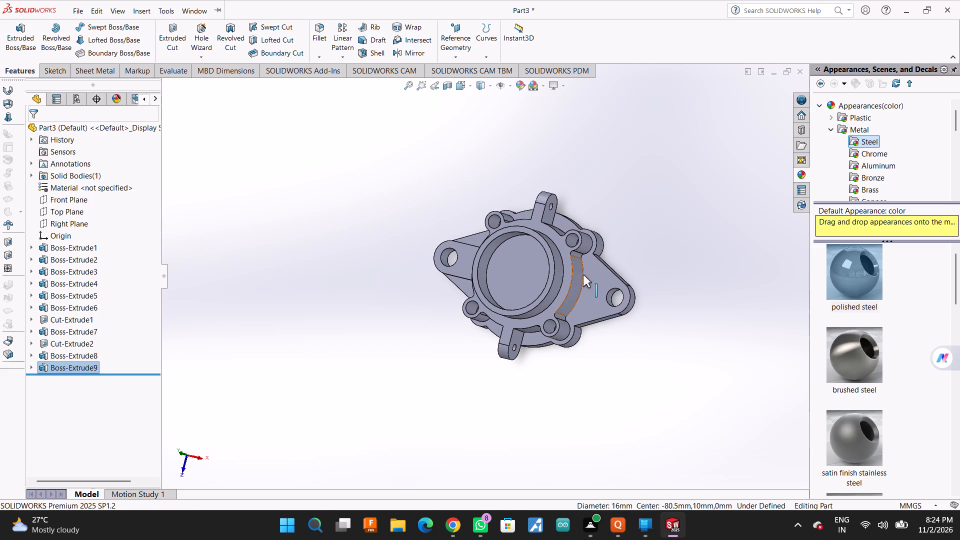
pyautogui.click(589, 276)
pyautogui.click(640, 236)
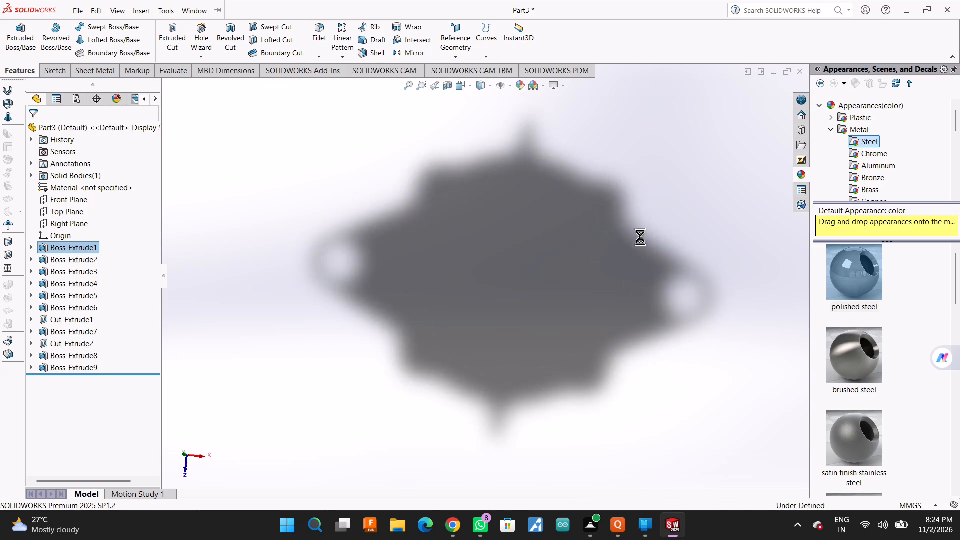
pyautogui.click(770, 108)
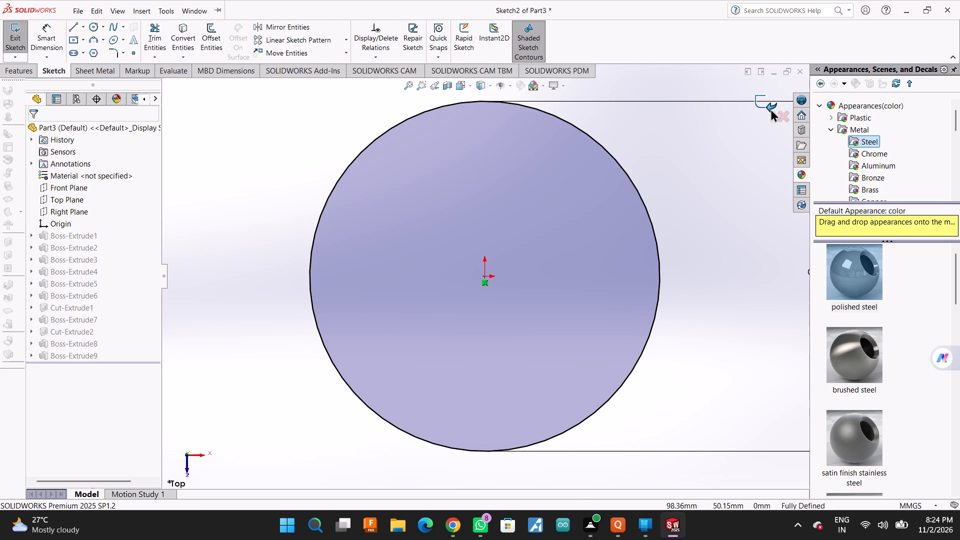
# Start a sketch on the right ear's flat face and draw a 14.5 mm radius circle centred on its hole.
pyautogui.click(679, 234)
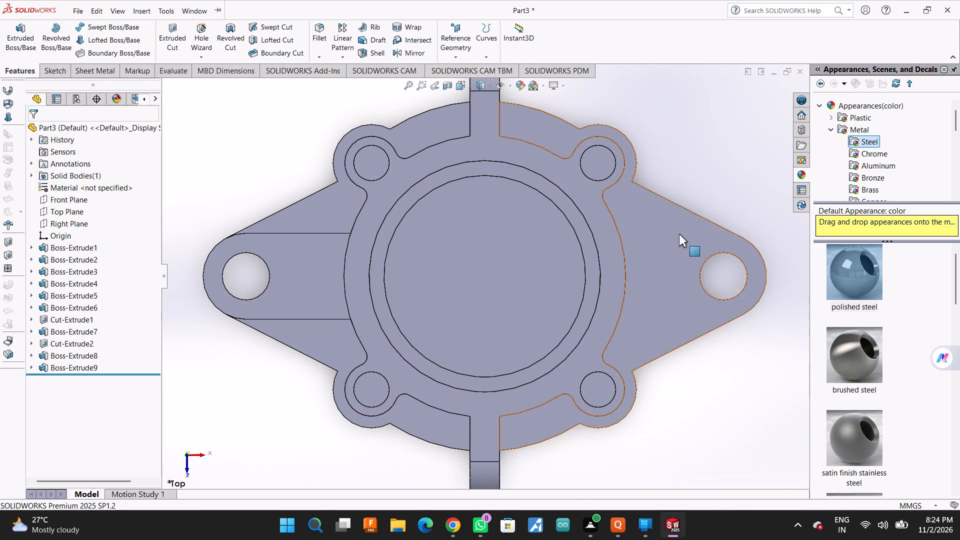
pyautogui.click(724, 206)
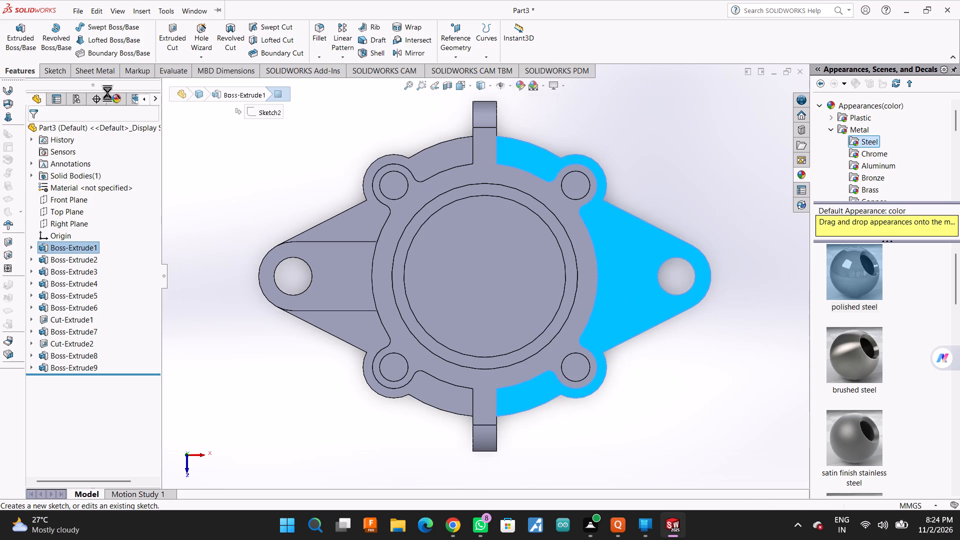
pyautogui.click(93, 30)
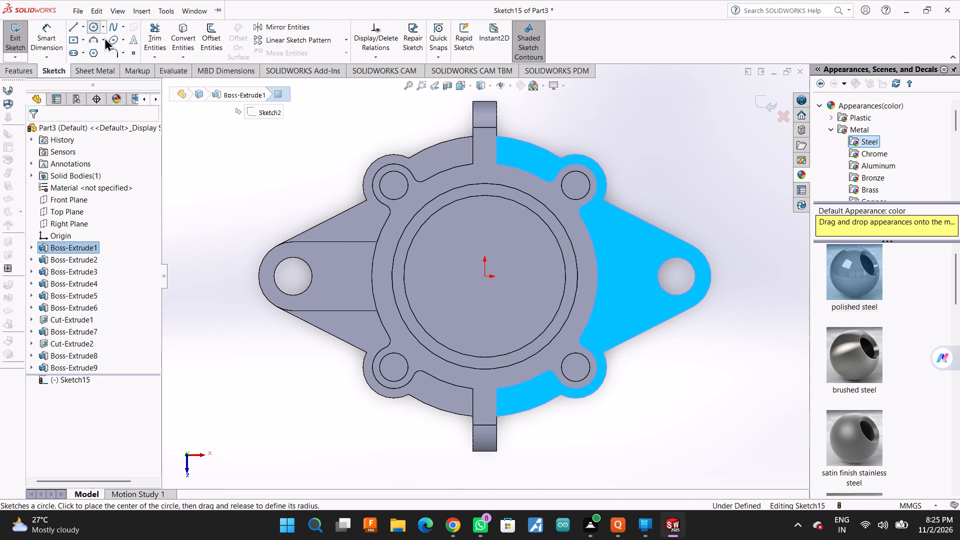
pyautogui.click(677, 275)
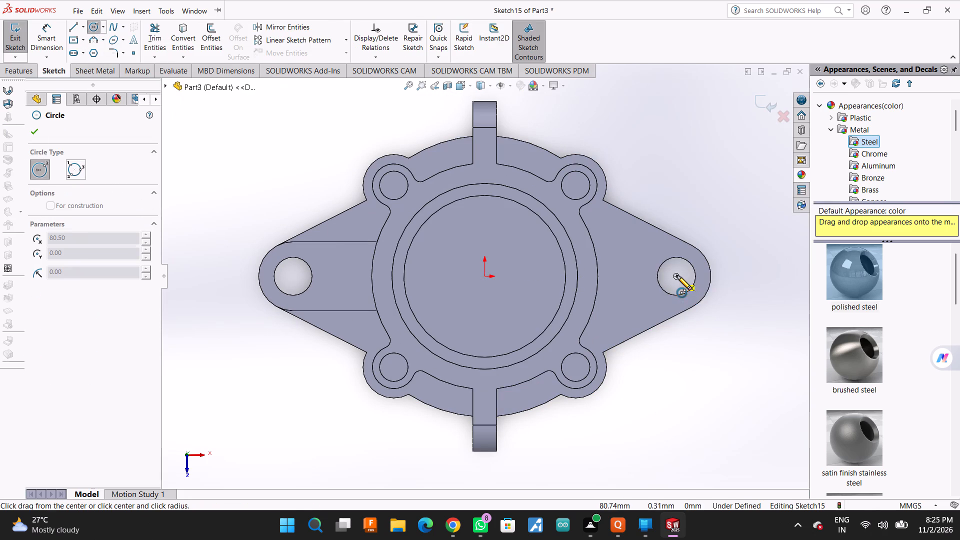
pyautogui.click(710, 280)
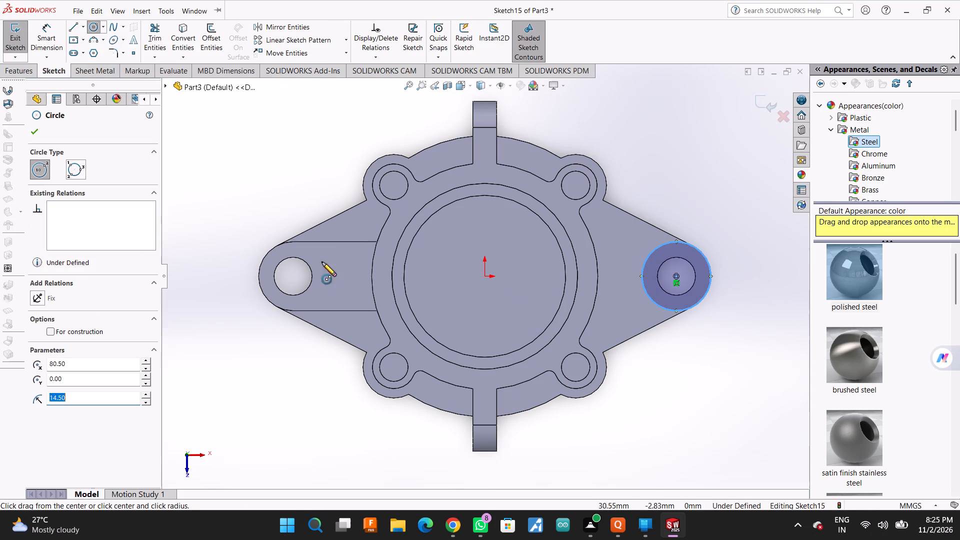
pyautogui.click(37, 135)
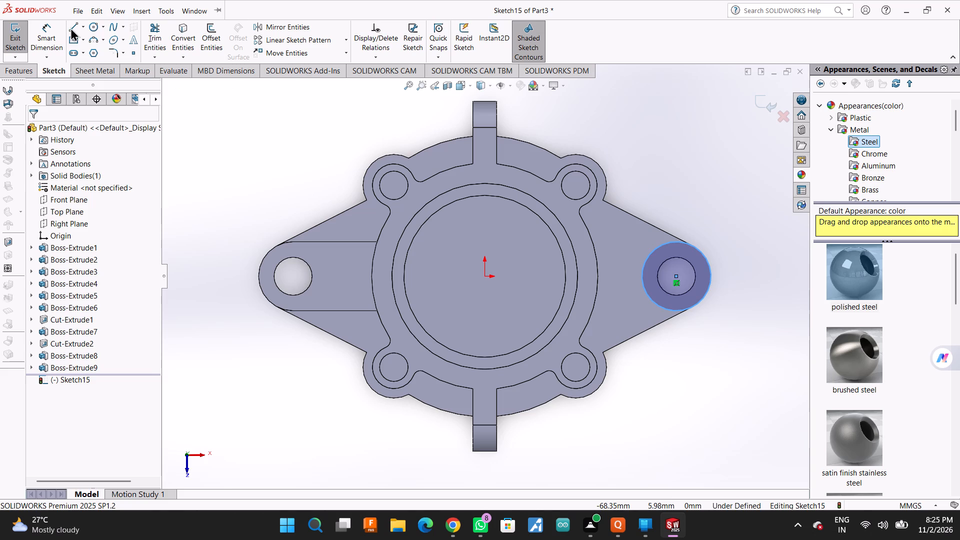
# Draw two horizontal lines about 35 mm long from the right ear circle's top and bottom points to the housing's curved wall.
pyautogui.click(70, 27)
pyautogui.click(675, 242)
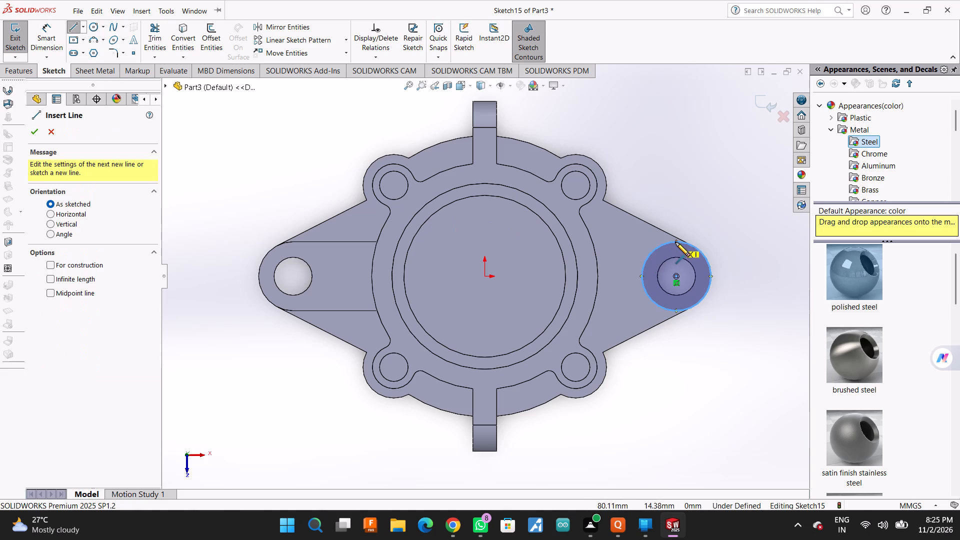
pyautogui.click(592, 241)
pyautogui.press('Escape')
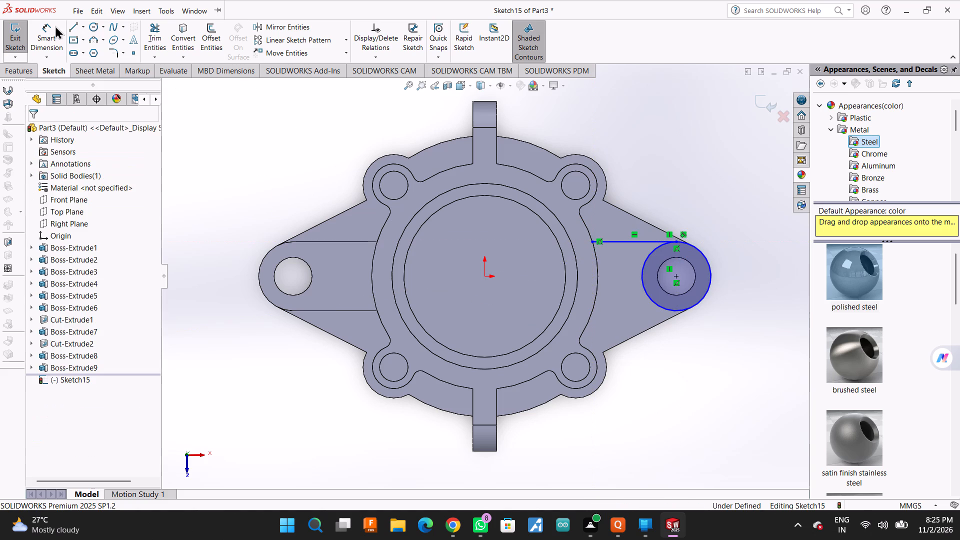
pyautogui.click(72, 28)
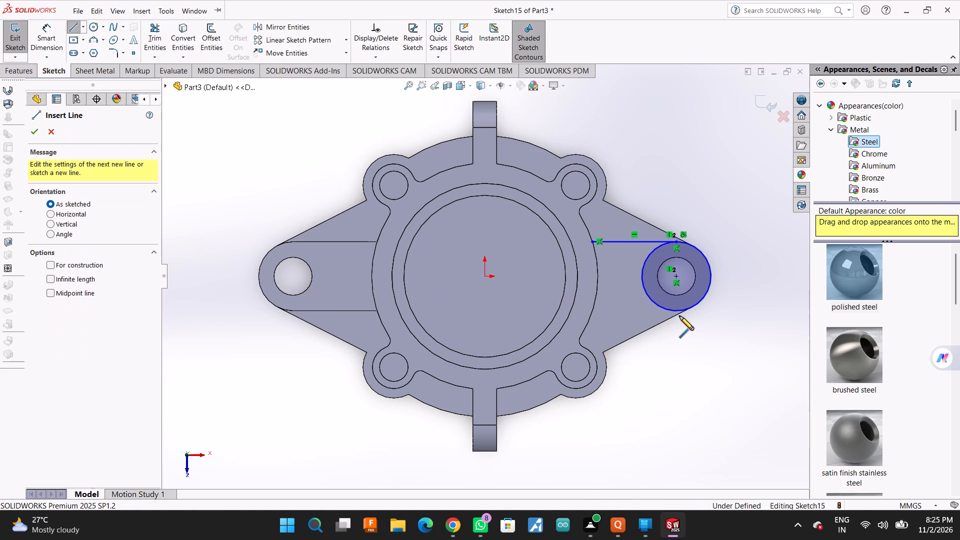
pyautogui.click(676, 311)
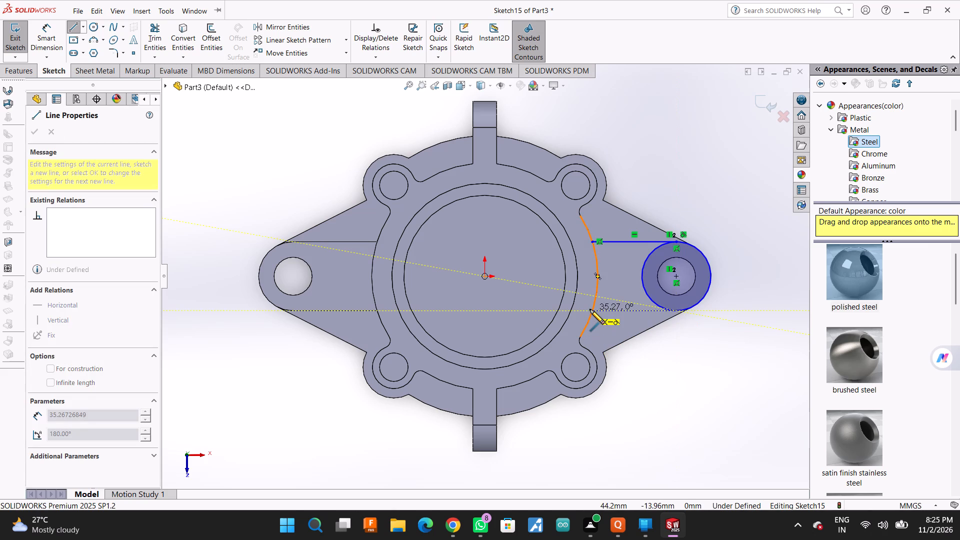
pyautogui.click(590, 309)
pyautogui.press('Escape')
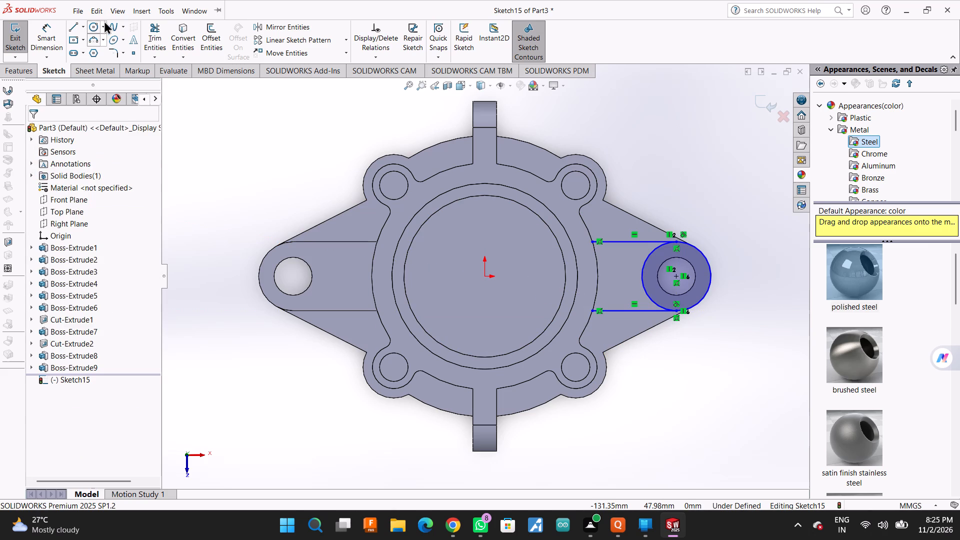
# Draw a 47.5 mm radius circle centred on the origin, through the inner end of the lower horizontal line.
pyautogui.click(91, 25)
pyautogui.click(482, 276)
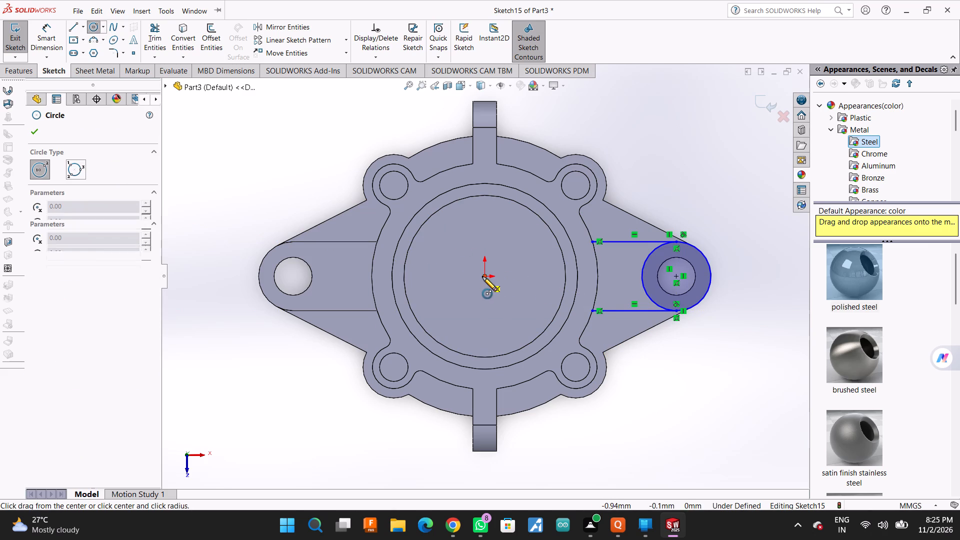
pyautogui.click(594, 311)
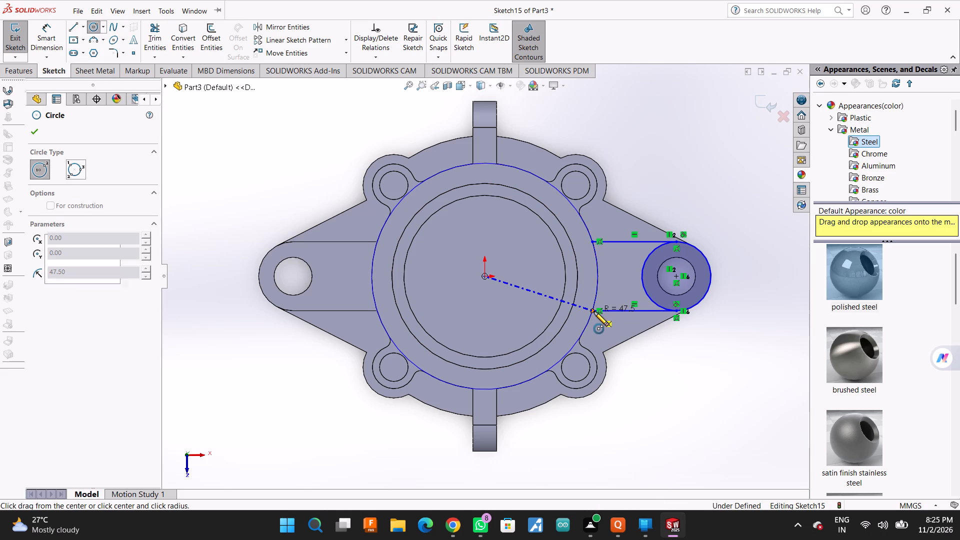
pyautogui.click(31, 135)
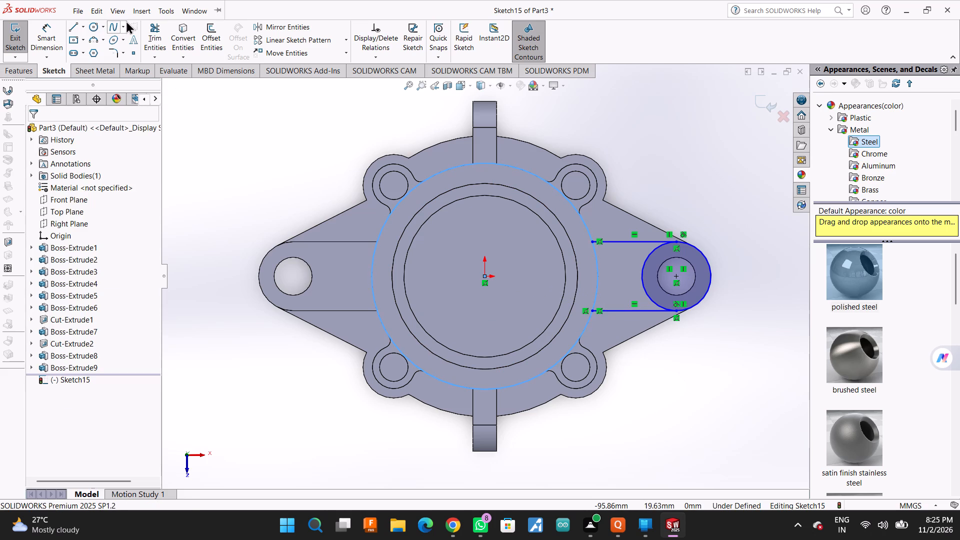
# Trim the large circle's excess and the ear circle's inner half, leaving a closed round-ended profile on the right ear.
pyautogui.click(147, 32)
pyautogui.moveTo(531, 152); pyautogui.dragTo(502, 372)
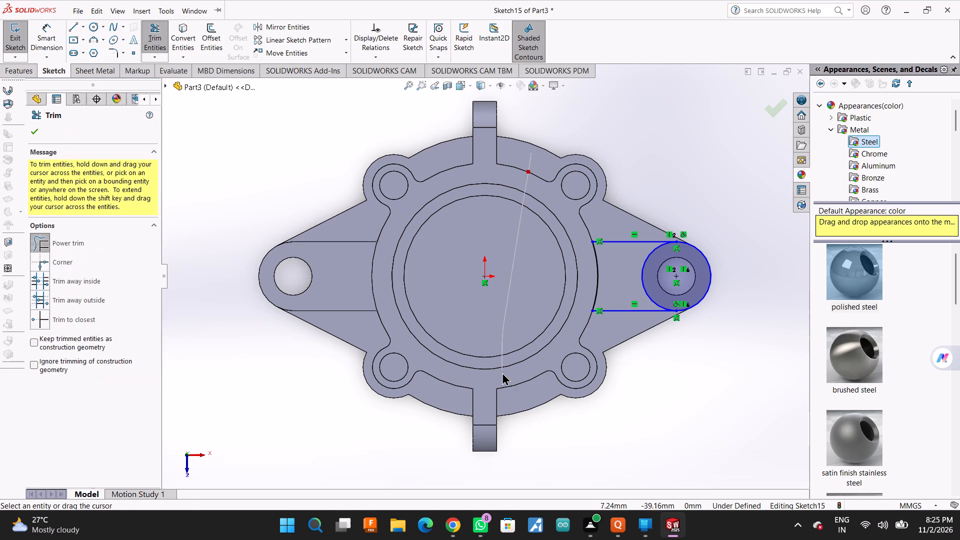
pyautogui.moveTo(502, 372); pyautogui.dragTo(502, 373)
pyautogui.moveTo(629, 274); pyautogui.dragTo(645, 276)
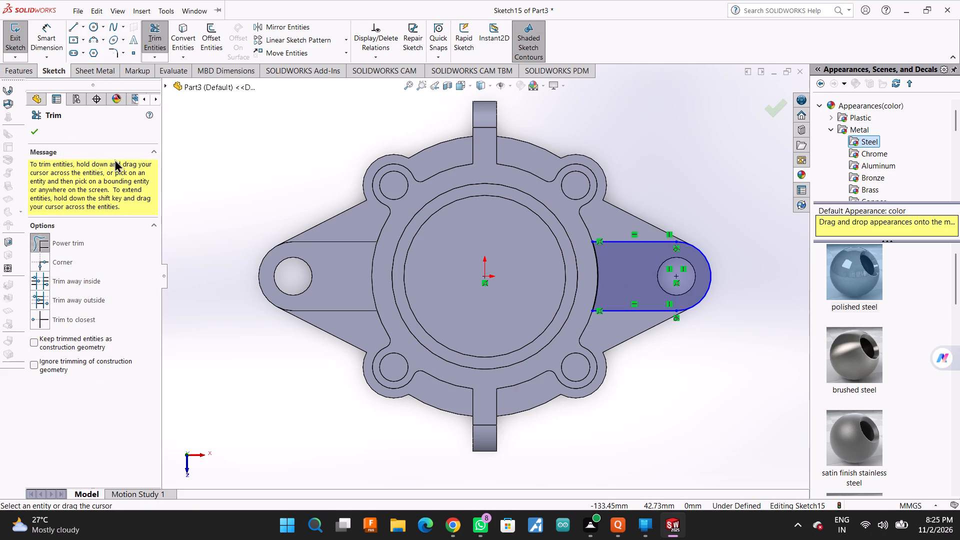
pyautogui.click(31, 131)
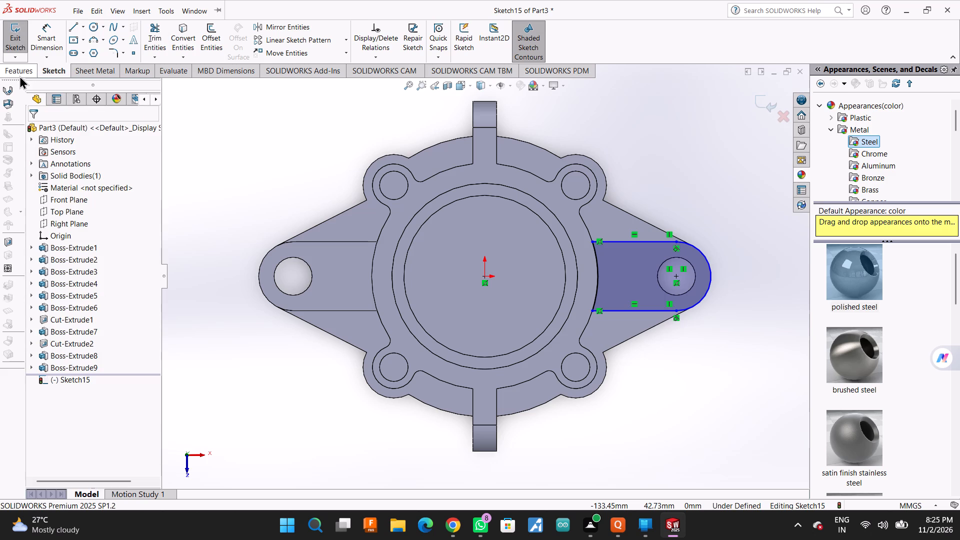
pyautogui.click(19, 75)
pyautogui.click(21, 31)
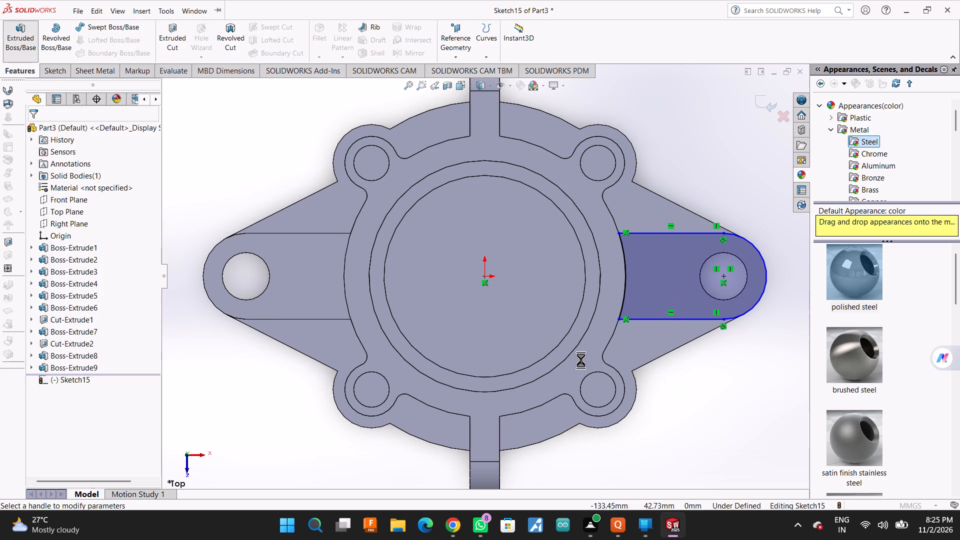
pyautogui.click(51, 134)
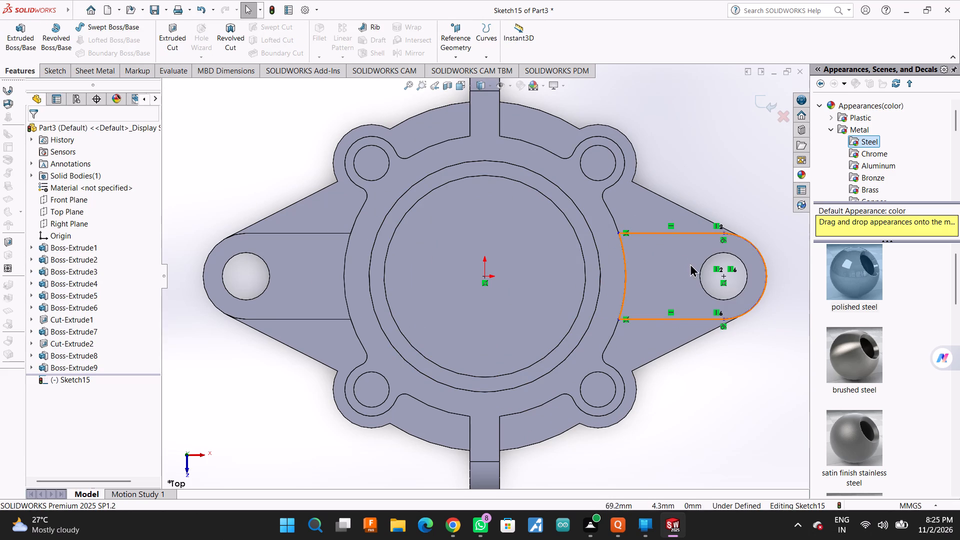
# Convert the right ear's circular hole edge into a Sketch15 entity.
pyautogui.keyDown('ctrl'); pyautogui.click(701, 269); pyautogui.keyUp('ctrl')
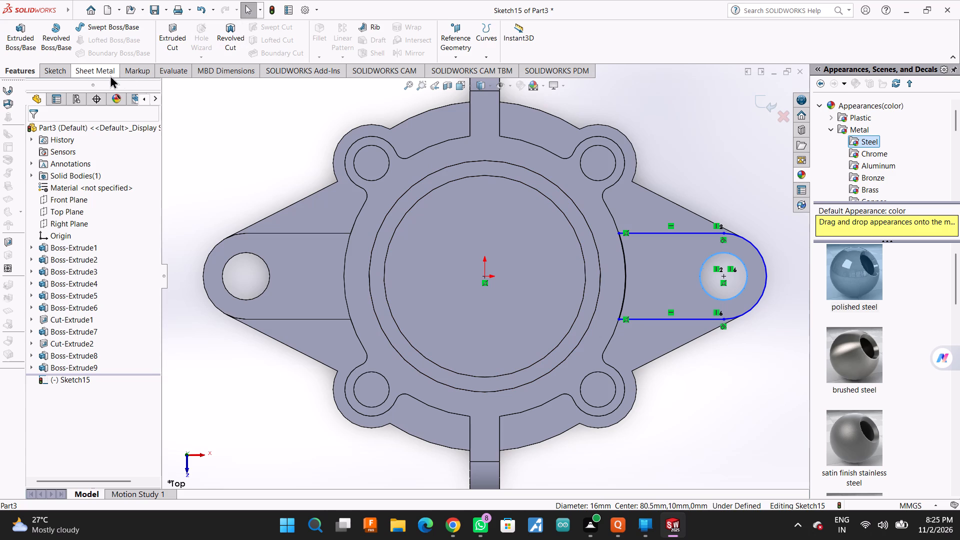
pyautogui.click(56, 66)
pyautogui.click(178, 27)
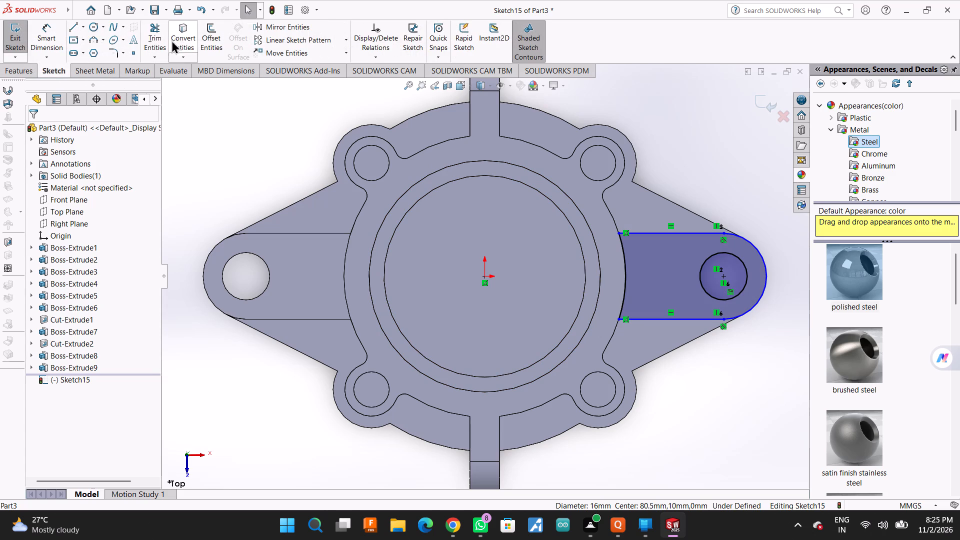
# Extrude the right ear's round-ended profile 4 mm as a boss merged with the housing, leaving the hole open.
pyautogui.click(14, 69)
pyautogui.click(20, 31)
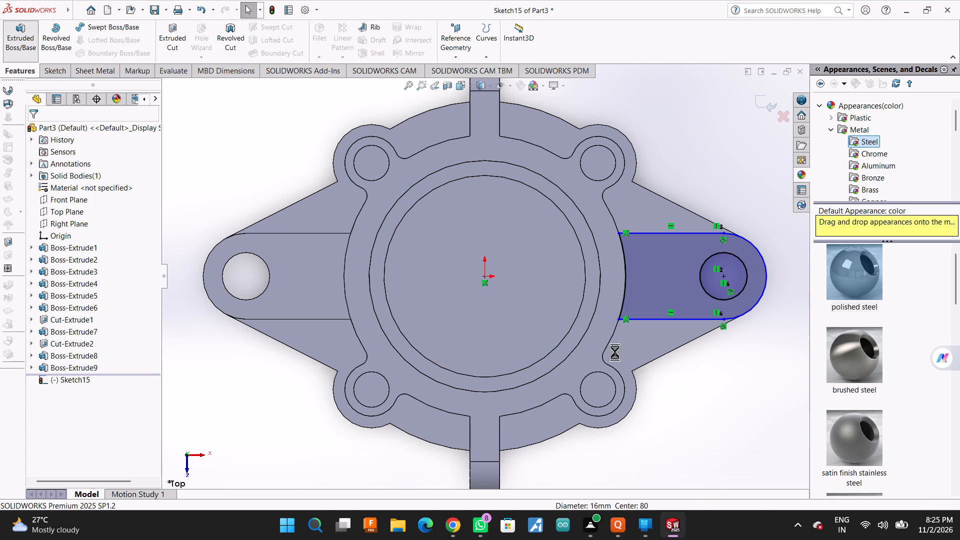
pyautogui.scroll(2, 689, 374)
pyautogui.moveTo(685, 376); pyautogui.dragTo(630, 377, button='middle')
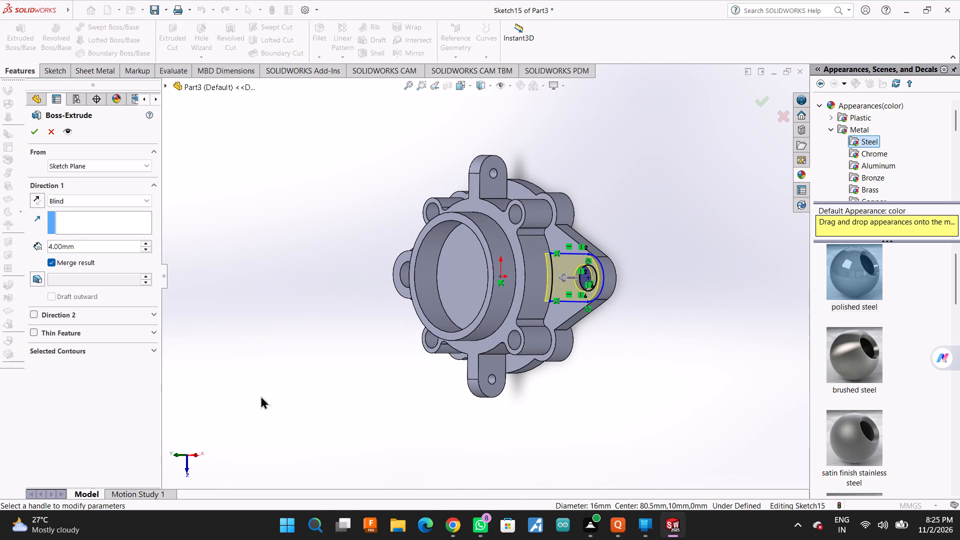
pyautogui.click(29, 128)
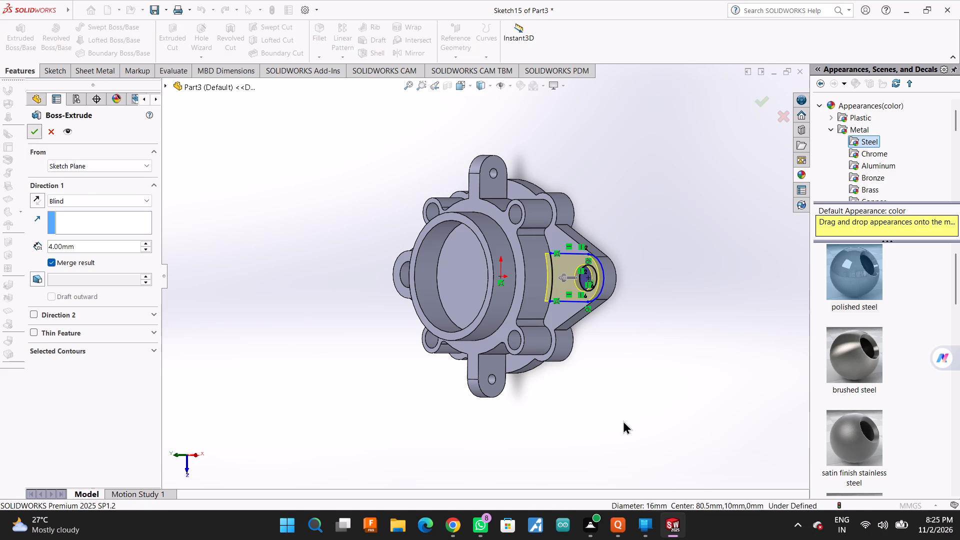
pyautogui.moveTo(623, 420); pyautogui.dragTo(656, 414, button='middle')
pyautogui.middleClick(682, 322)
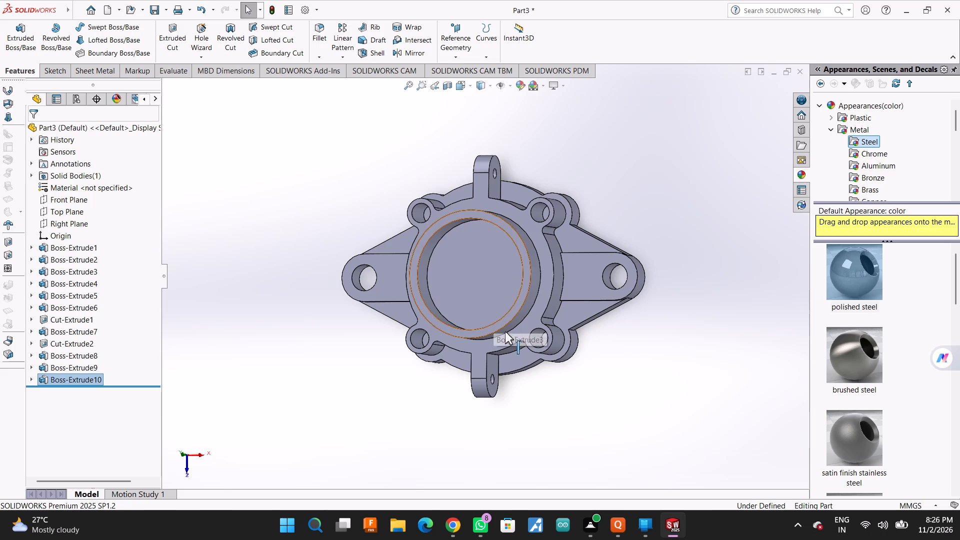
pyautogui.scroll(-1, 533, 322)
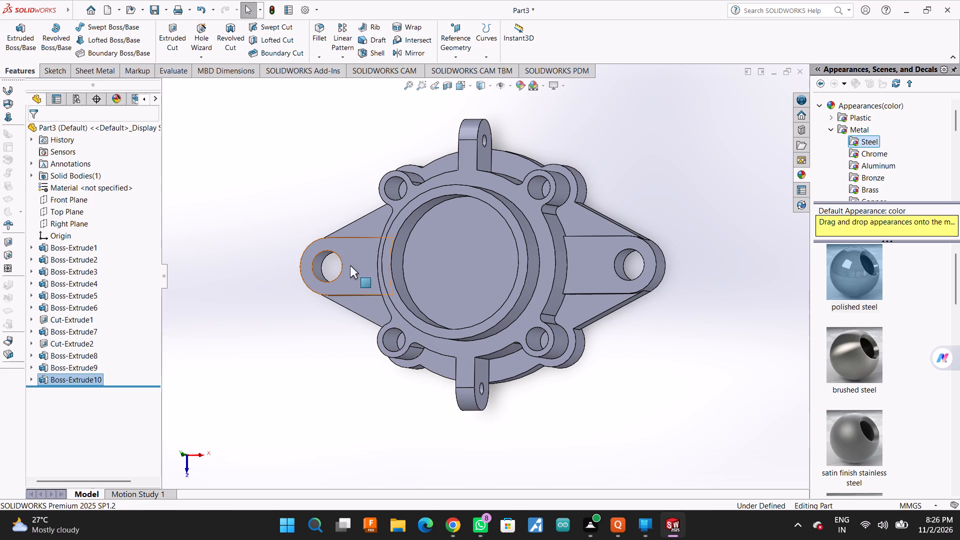
# Inspect the housing from the sides and underneath, comparing the four corner boss discs with the base flange's bottom face.
pyautogui.moveTo(568, 415); pyautogui.dragTo(608, 275, button='middle')
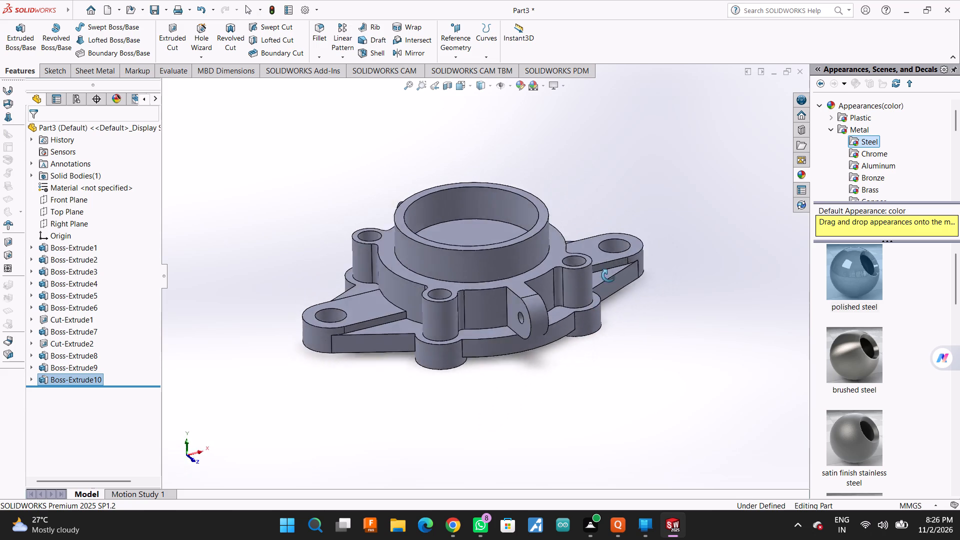
pyautogui.moveTo(608, 275); pyautogui.dragTo(332, 418, button='middle')
pyautogui.scroll(1, 529, 335)
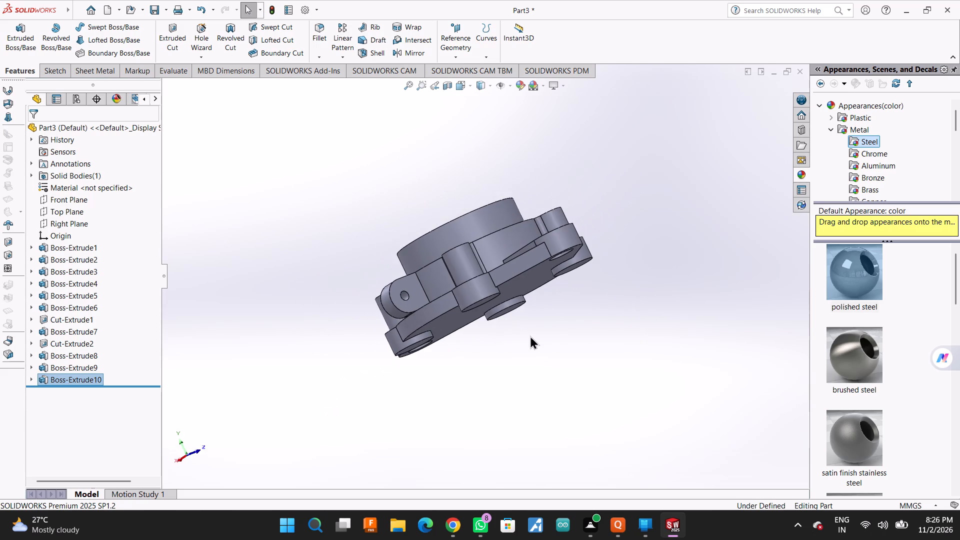
pyautogui.moveTo(600, 238); pyautogui.dragTo(669, 156, button='middle')
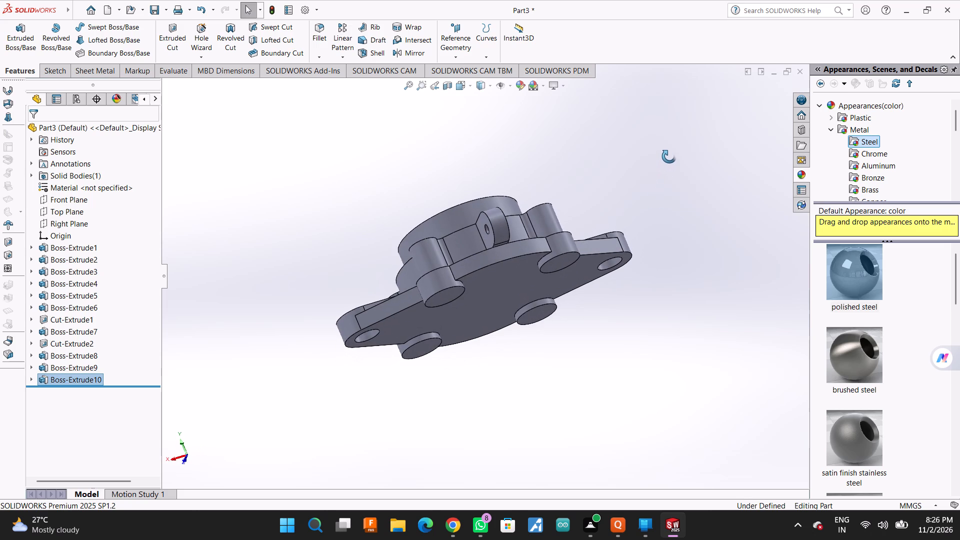
pyautogui.moveTo(669, 156); pyautogui.dragTo(643, 243, button='middle')
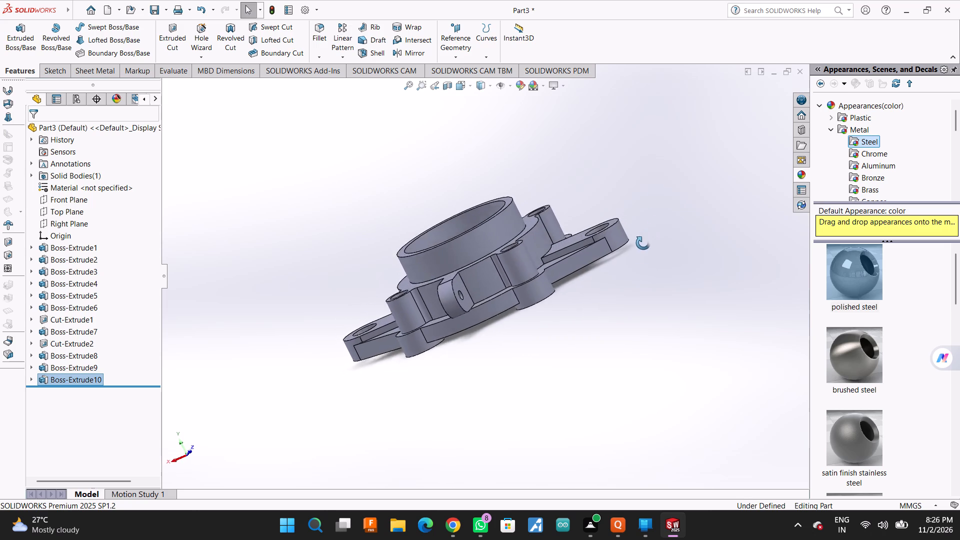
pyautogui.moveTo(643, 243); pyautogui.dragTo(751, 107, button='middle')
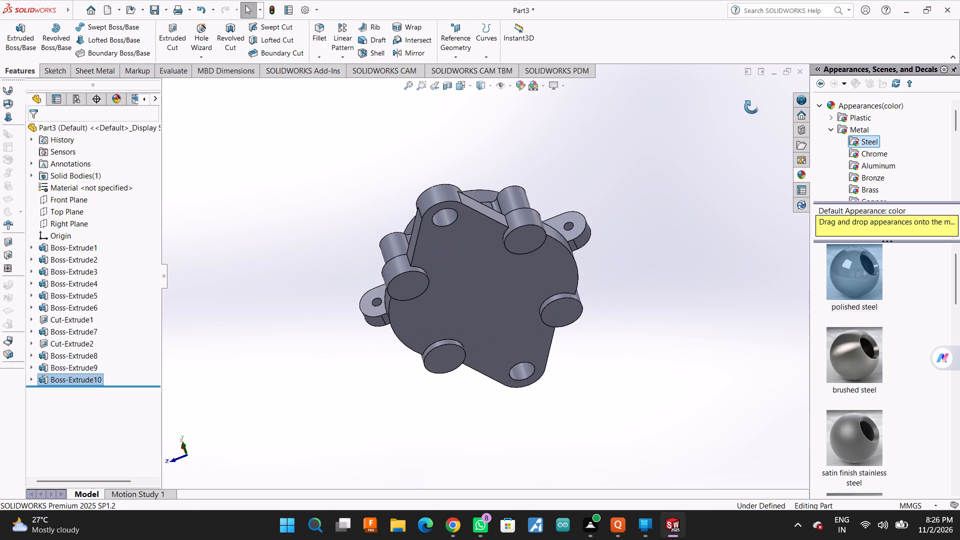
pyautogui.moveTo(751, 107); pyautogui.dragTo(757, 119, button='middle')
pyautogui.scroll(1, 743, 208)
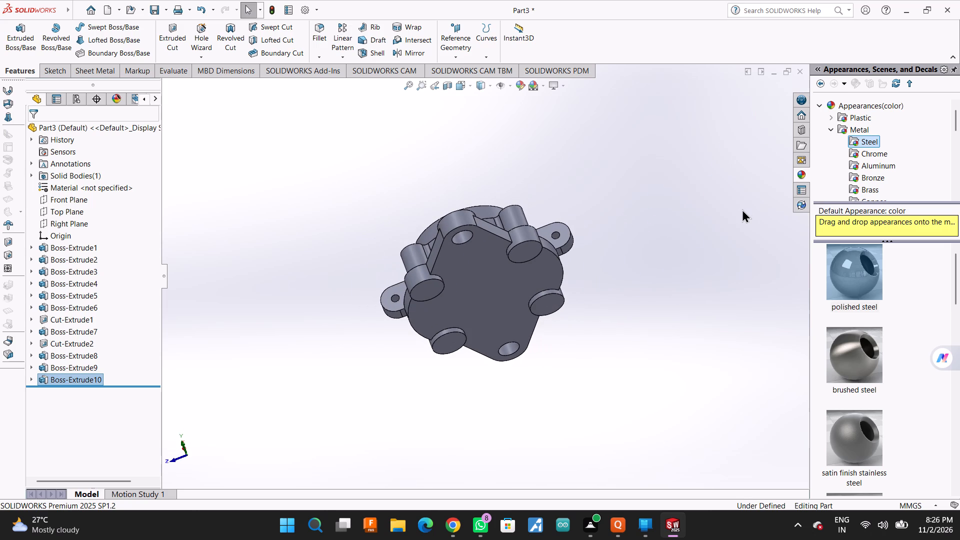
pyautogui.moveTo(722, 225); pyautogui.dragTo(729, 309, button='middle')
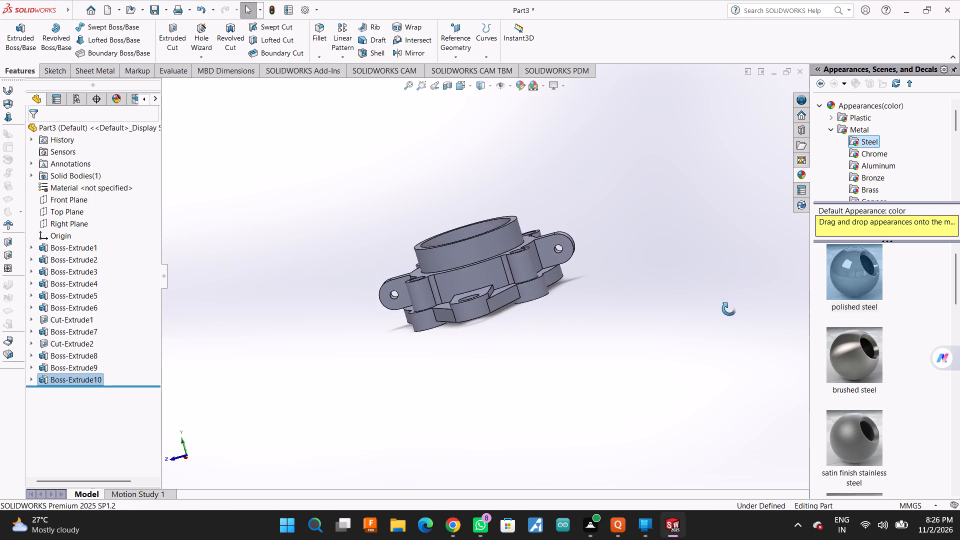
pyautogui.moveTo(729, 309); pyautogui.dragTo(762, 168, button='middle')
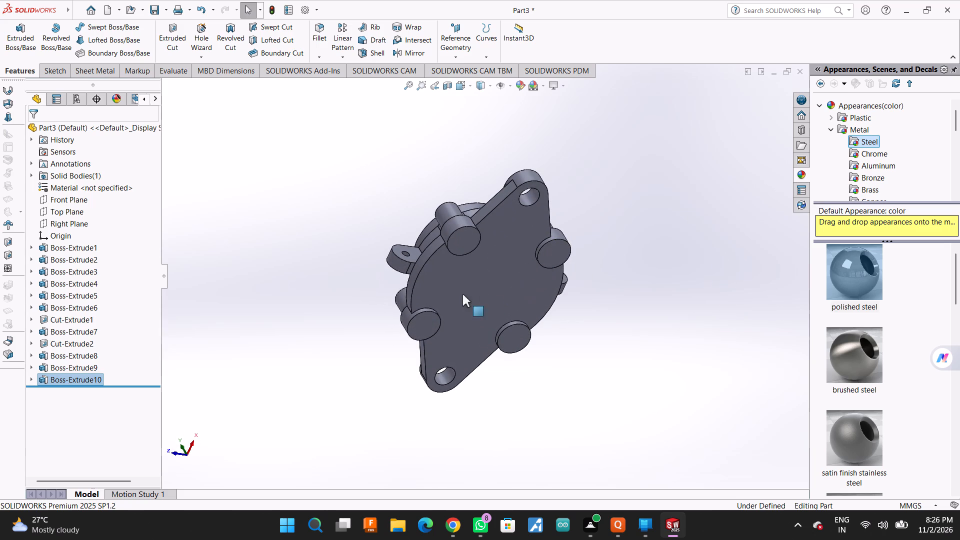
pyautogui.moveTo(617, 197); pyautogui.dragTo(604, 225, button='middle')
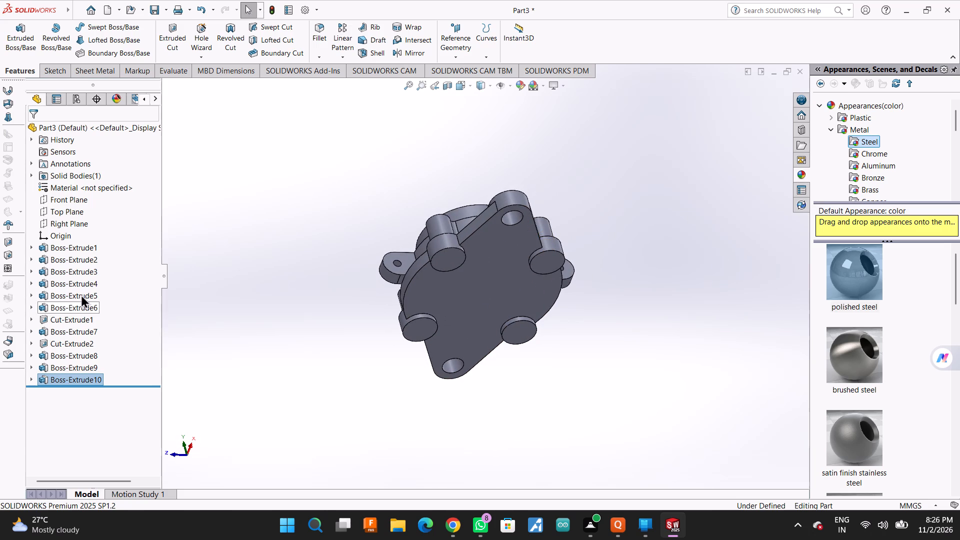
# Set the extrusion depth of the four corner boss discs at the base flange (Boss-Extrude2) to 10 mm.
pyautogui.click(83, 256)
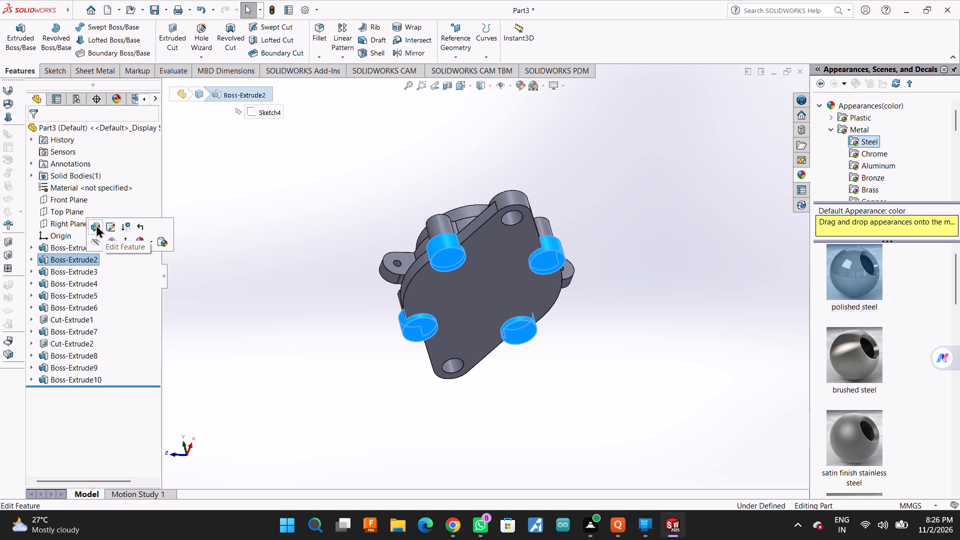
pyautogui.click(96, 224)
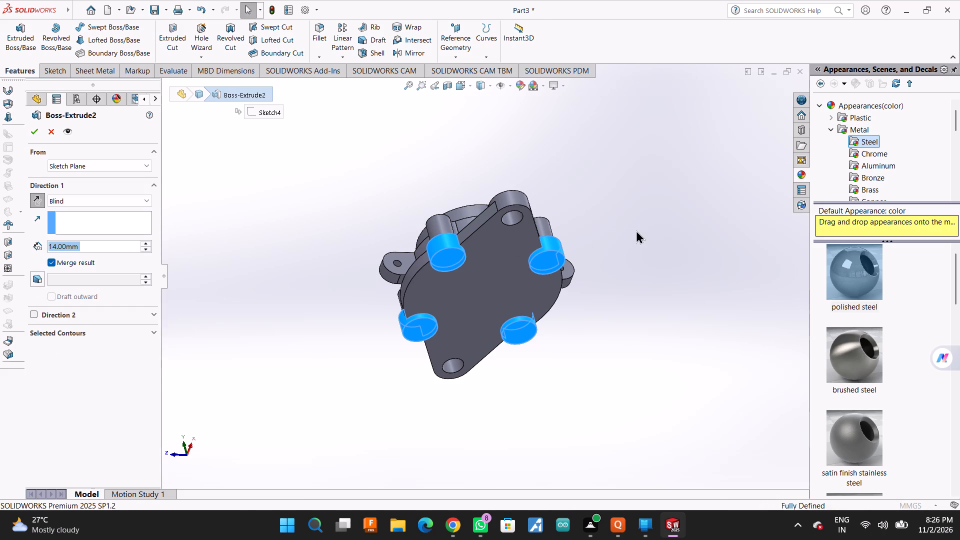
pyautogui.moveTo(636, 230); pyautogui.dragTo(611, 321, button='middle')
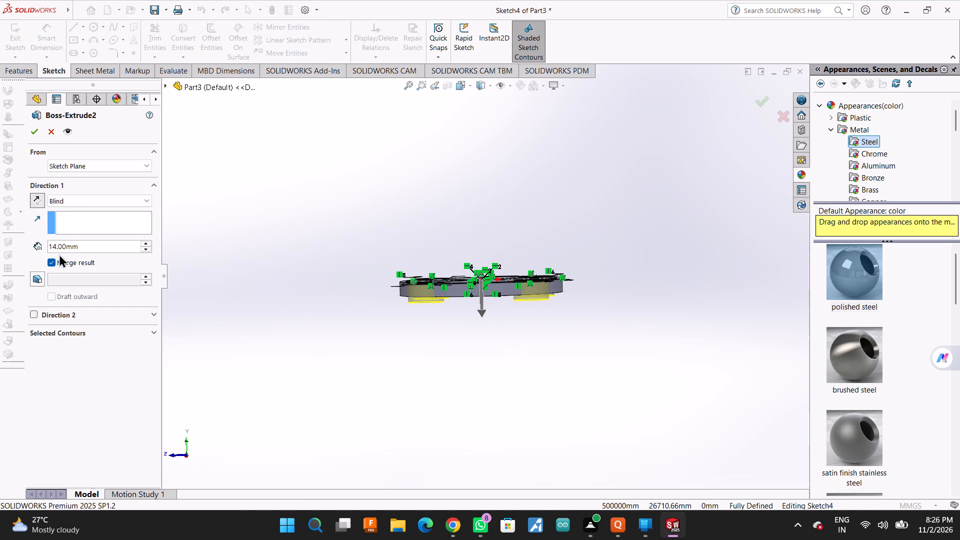
pyautogui.doubleClick(81, 244)
pyautogui.write('10')
pyautogui.press('Return')
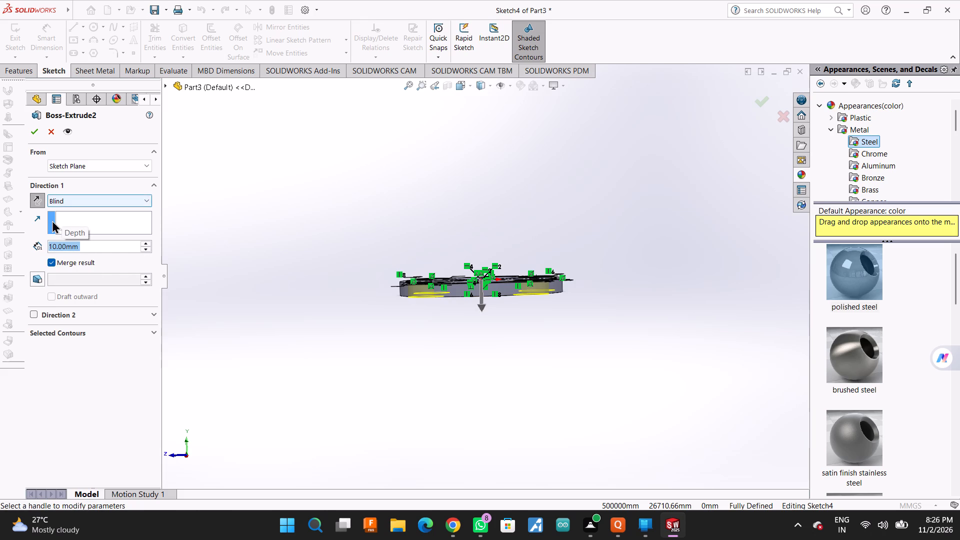
pyautogui.moveTo(599, 276); pyautogui.dragTo(600, 286, button='middle')
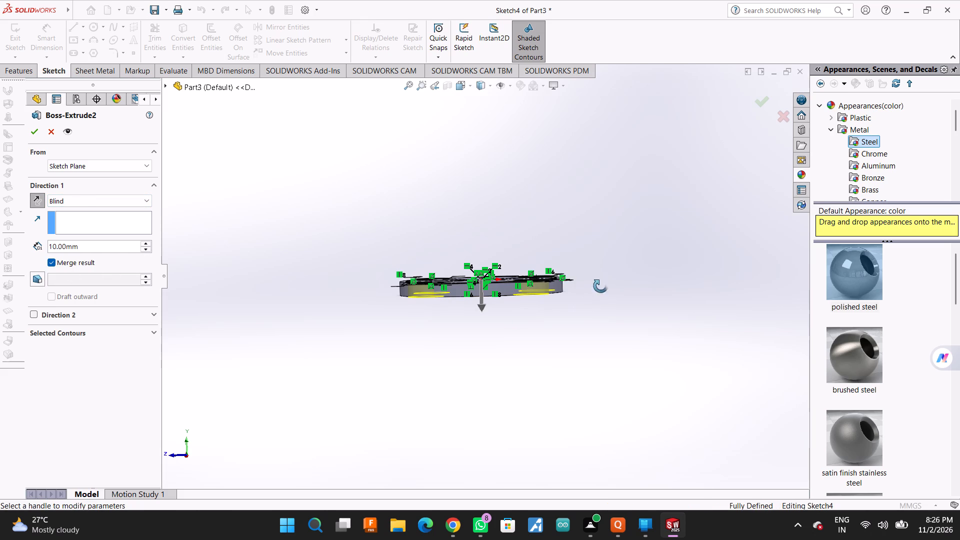
pyautogui.moveTo(600, 286); pyautogui.dragTo(603, 302, button='middle')
pyautogui.click(38, 125)
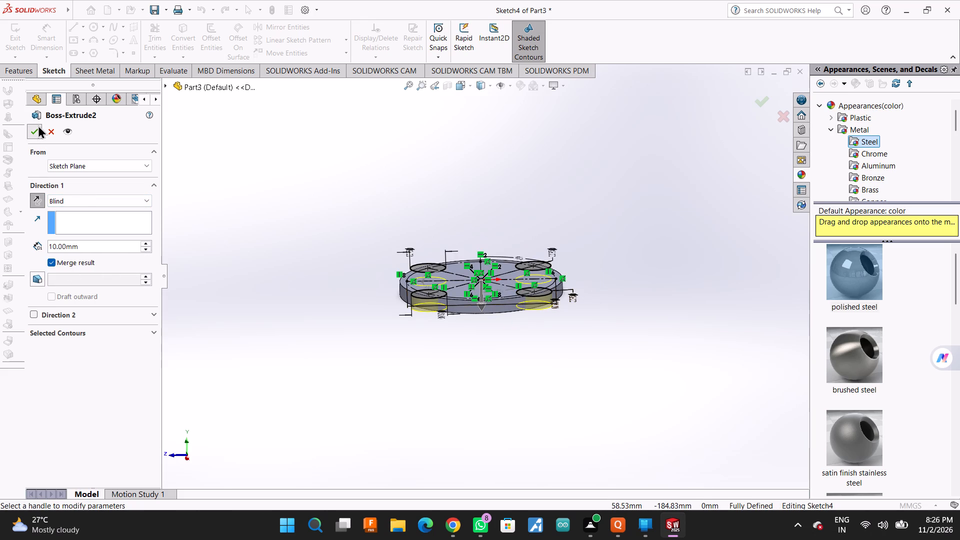
# Inspect the housing's underside, side profile and upper side, including the corner bosses, ears and central bore.
pyautogui.moveTo(585, 404); pyautogui.dragTo(621, 316, button='middle')
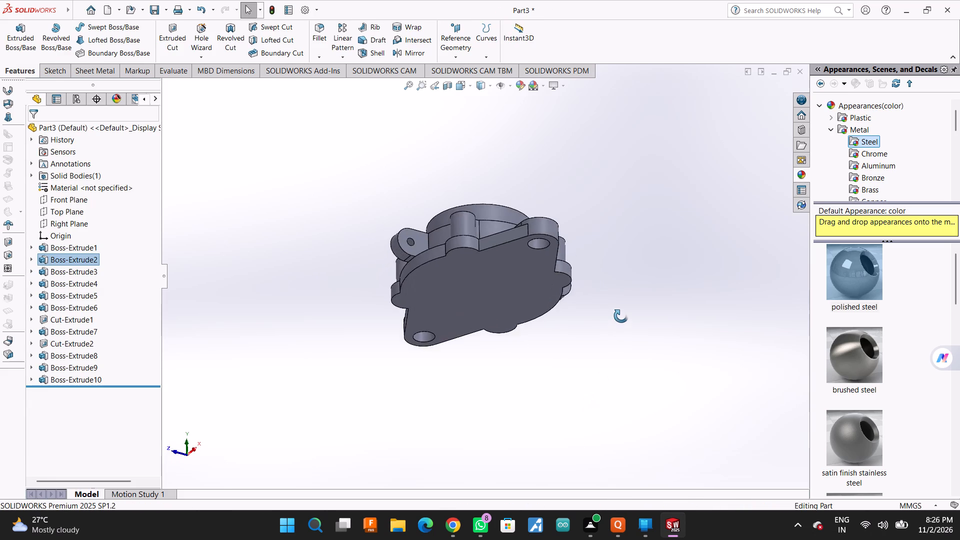
pyautogui.moveTo(621, 316); pyautogui.dragTo(599, 334, button='middle')
pyautogui.moveTo(595, 338); pyautogui.dragTo(719, 303, button='middle')
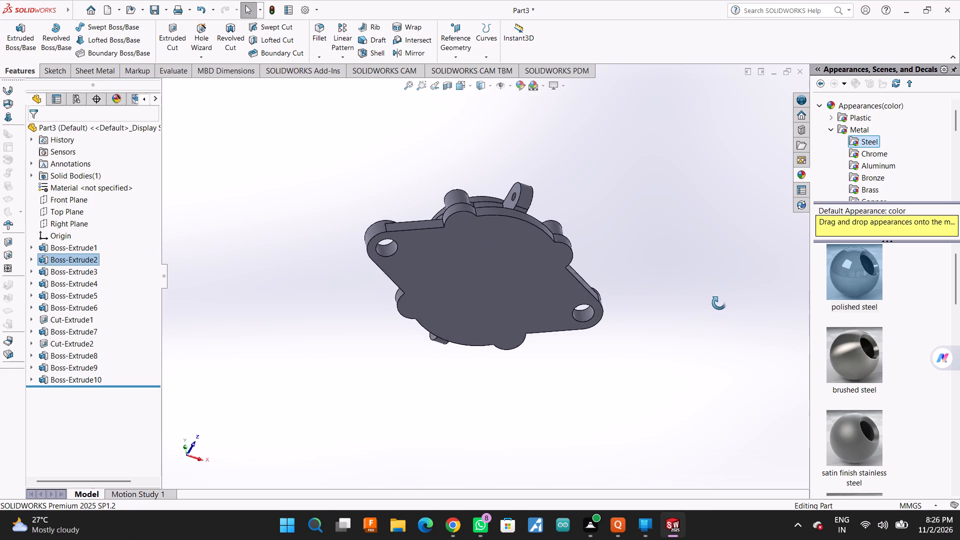
pyautogui.moveTo(719, 303); pyautogui.dragTo(720, 295, button='middle')
pyautogui.moveTo(711, 300); pyautogui.dragTo(616, 446, button='middle')
pyautogui.moveTo(614, 448); pyautogui.dragTo(573, 462, button='middle')
pyautogui.moveTo(575, 445); pyautogui.dragTo(587, 396, button='middle')
pyautogui.moveTo(587, 396); pyautogui.dragTo(613, 357, button='middle')
pyautogui.moveTo(626, 338); pyautogui.dragTo(616, 342, button='middle')
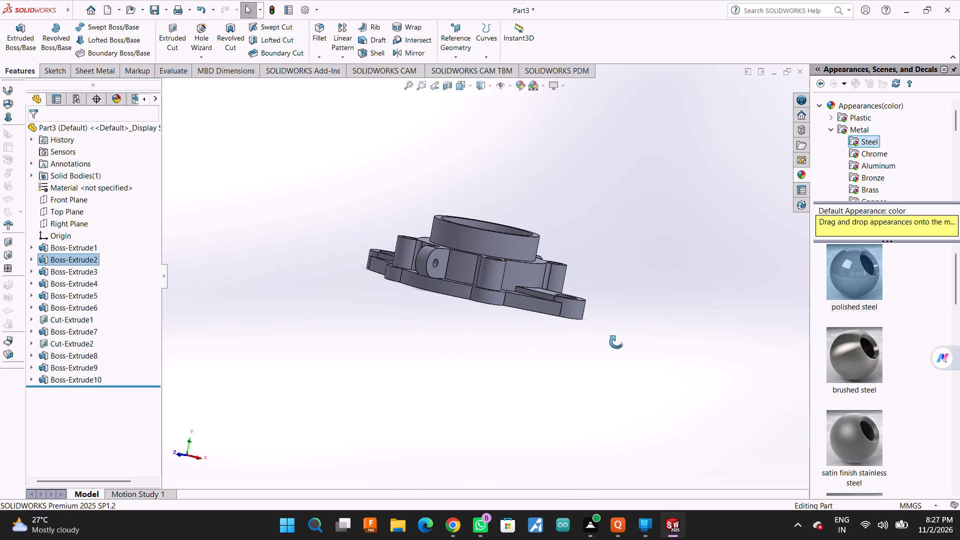
pyautogui.moveTo(616, 342); pyautogui.dragTo(565, 371, button='middle')
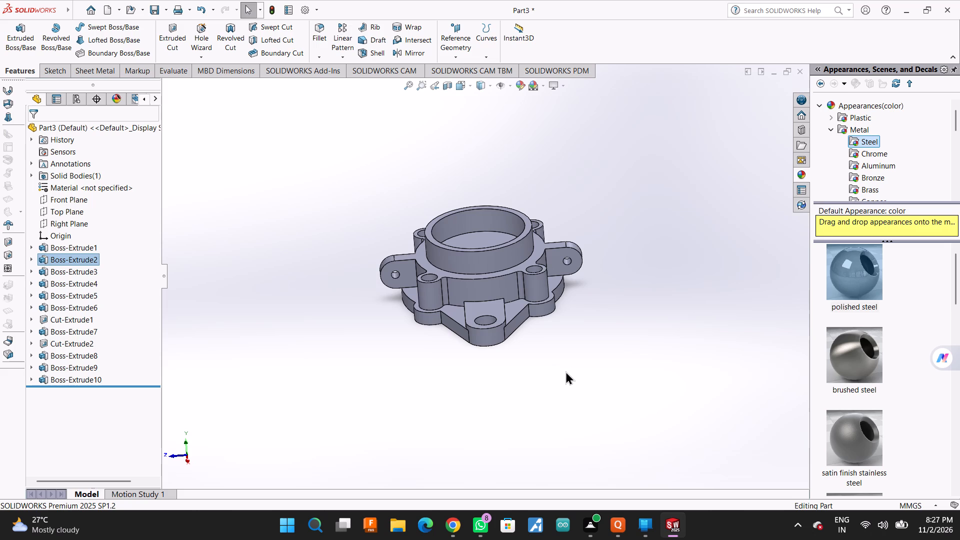
pyautogui.scroll(1, 541, 385)
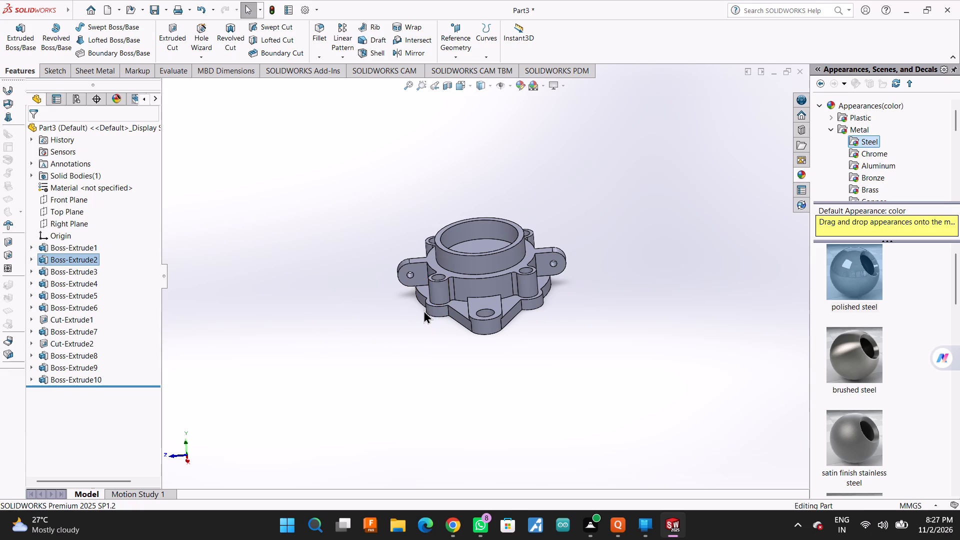
pyautogui.scroll(1, 423, 310)
pyautogui.scroll(-1, 477, 290)
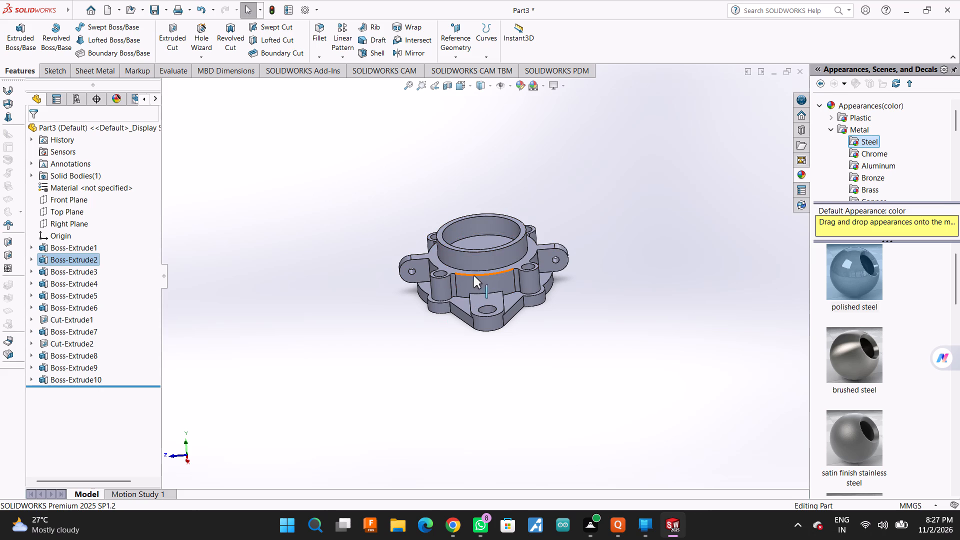
pyautogui.scroll(1, 527, 273)
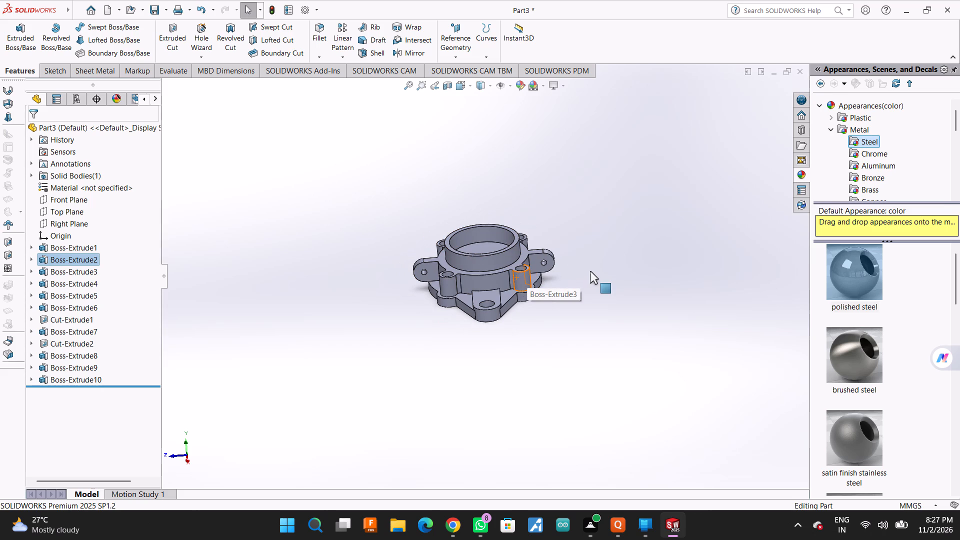
pyautogui.moveTo(590, 271); pyautogui.dragTo(608, 235, button='middle')
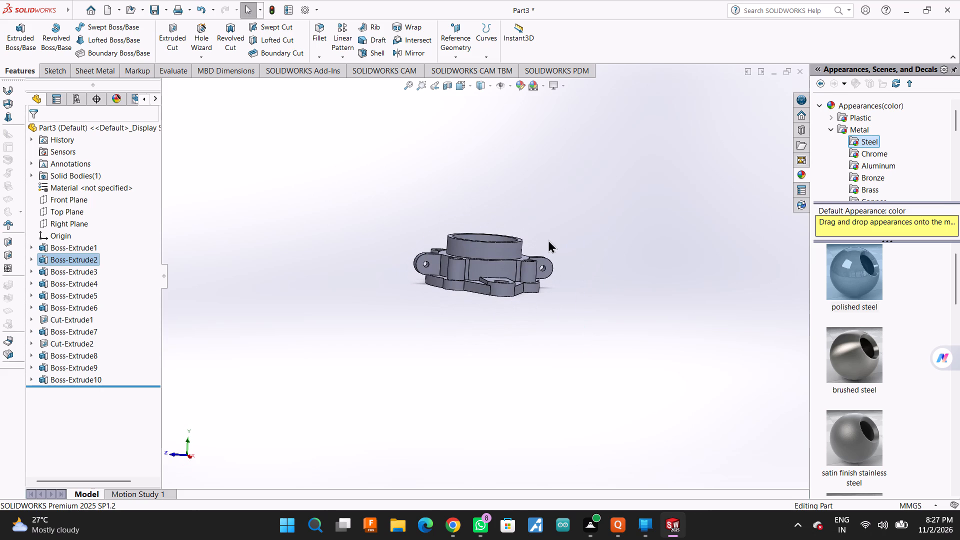
pyautogui.moveTo(593, 231); pyautogui.dragTo(592, 318, button='middle')
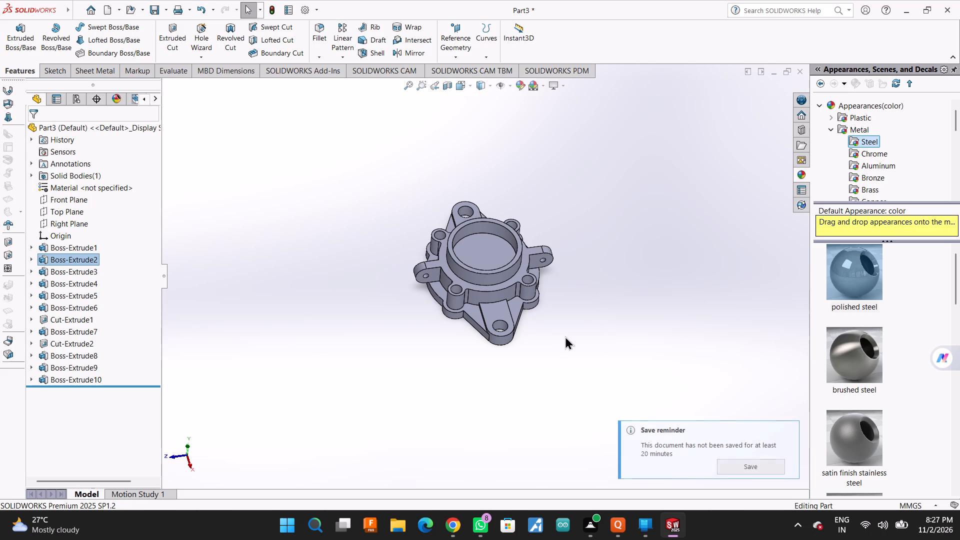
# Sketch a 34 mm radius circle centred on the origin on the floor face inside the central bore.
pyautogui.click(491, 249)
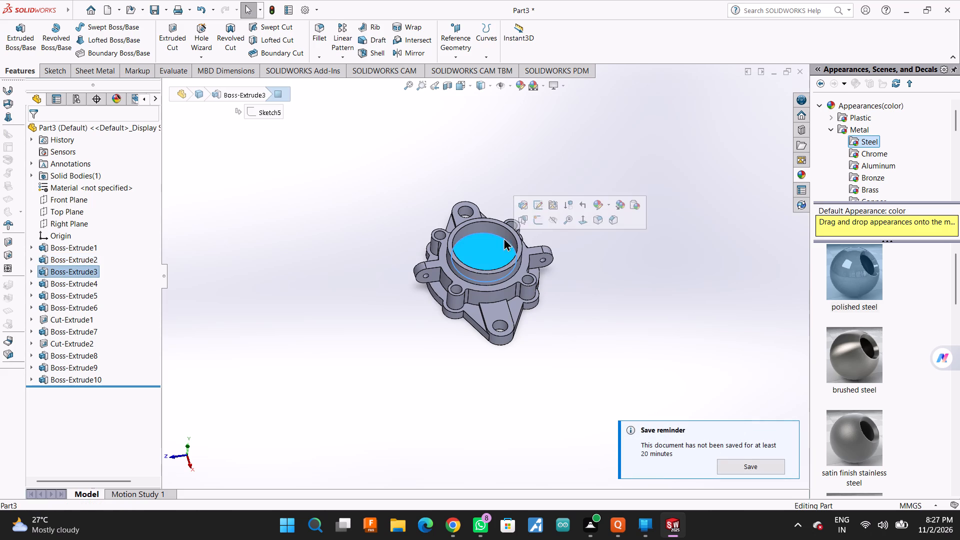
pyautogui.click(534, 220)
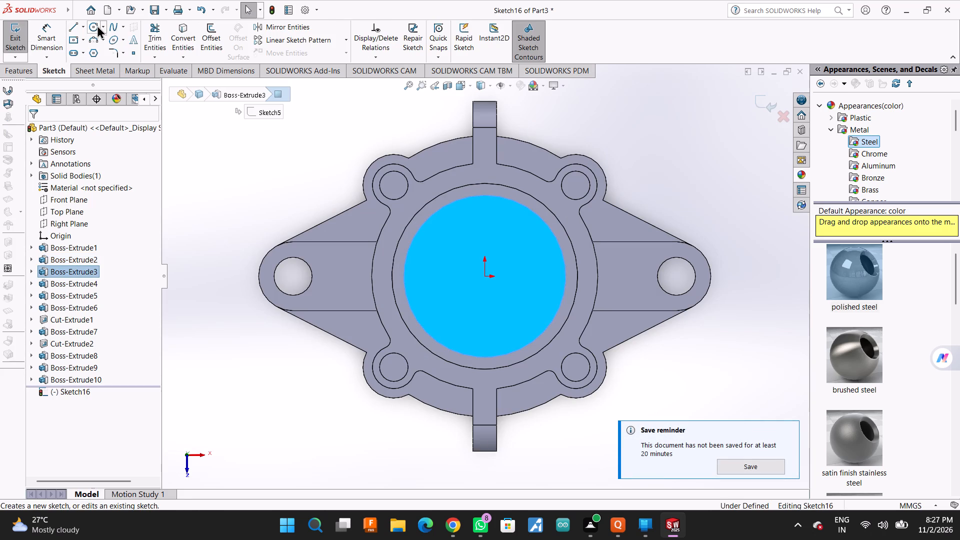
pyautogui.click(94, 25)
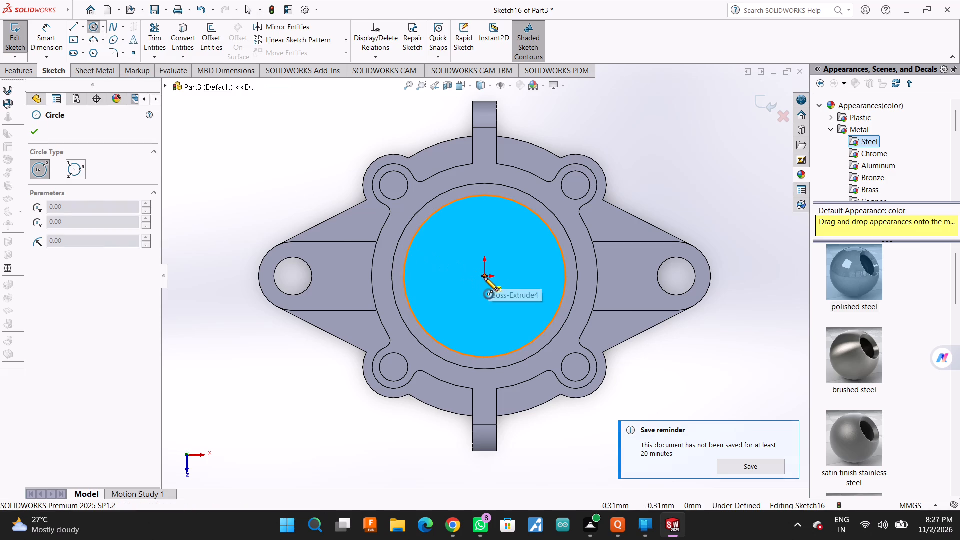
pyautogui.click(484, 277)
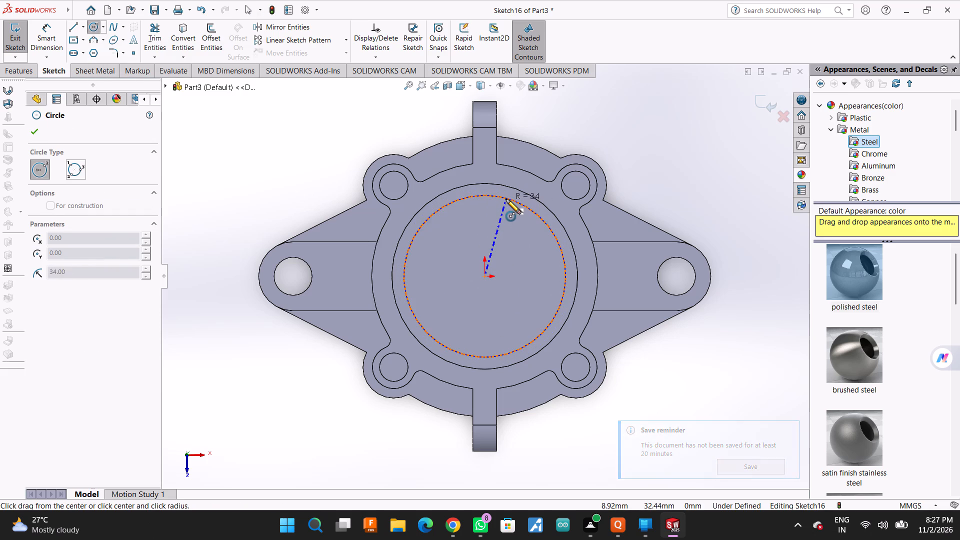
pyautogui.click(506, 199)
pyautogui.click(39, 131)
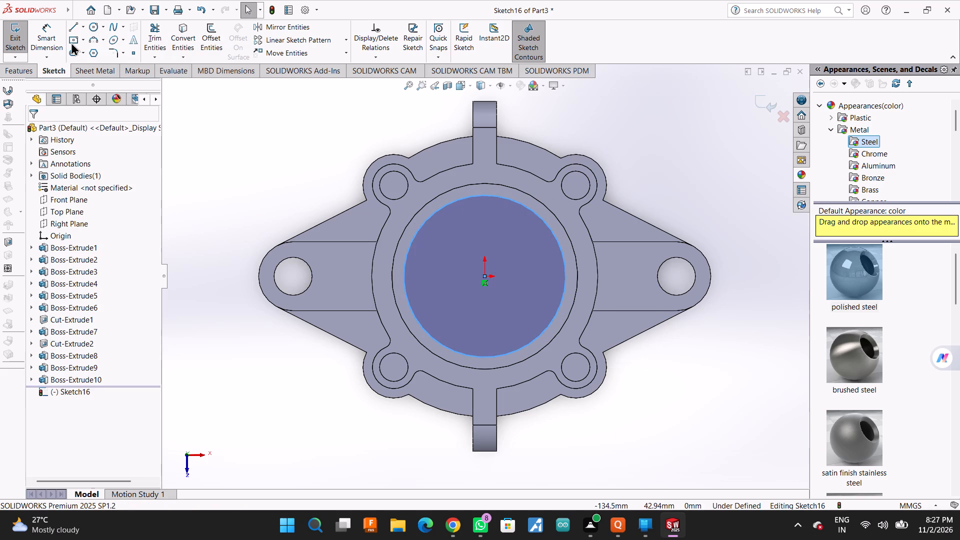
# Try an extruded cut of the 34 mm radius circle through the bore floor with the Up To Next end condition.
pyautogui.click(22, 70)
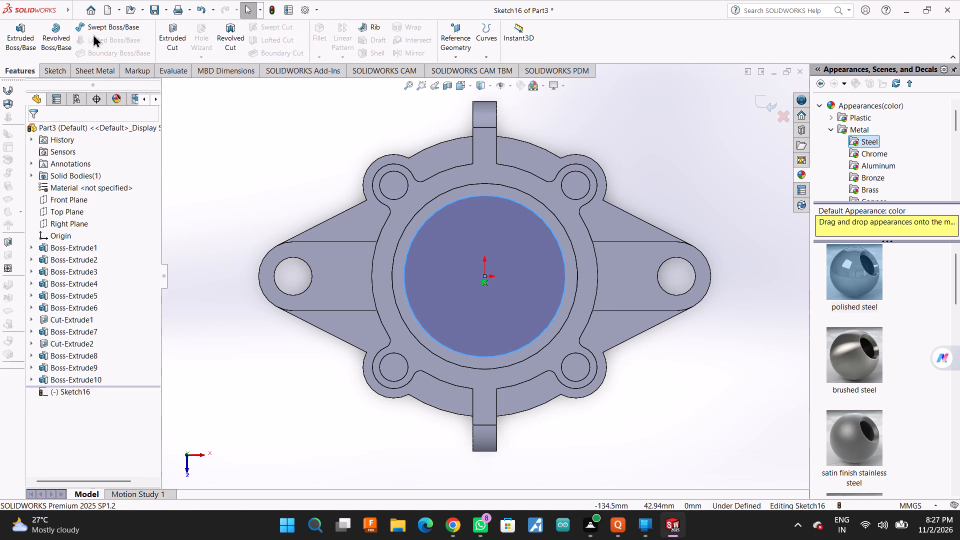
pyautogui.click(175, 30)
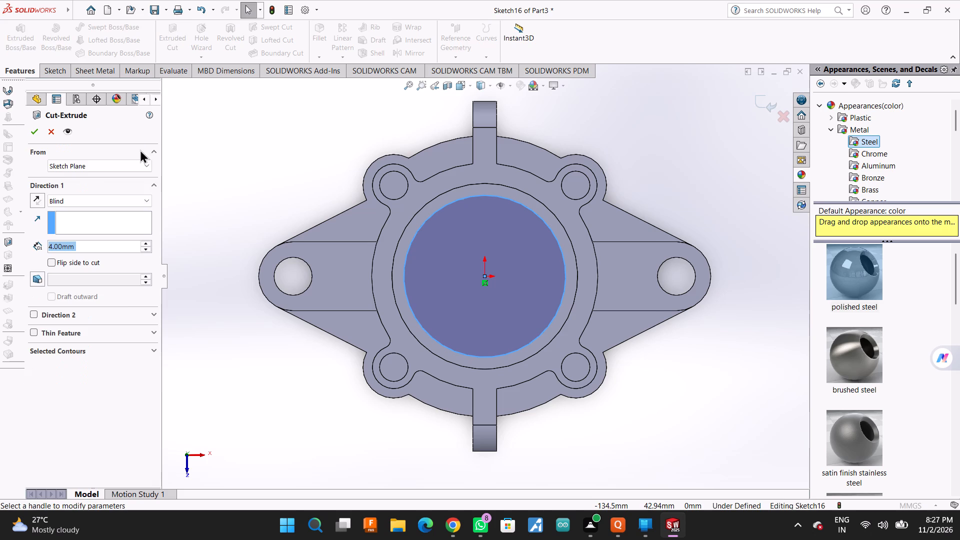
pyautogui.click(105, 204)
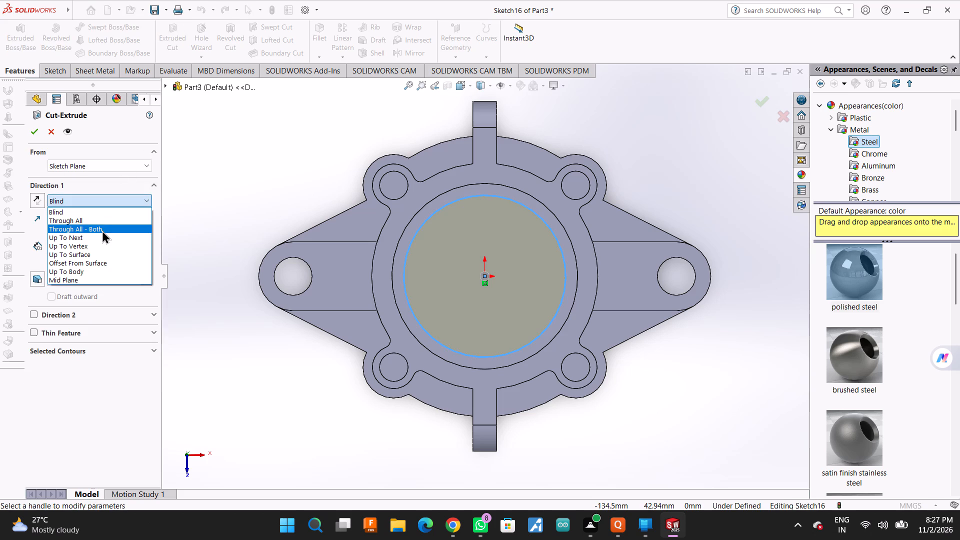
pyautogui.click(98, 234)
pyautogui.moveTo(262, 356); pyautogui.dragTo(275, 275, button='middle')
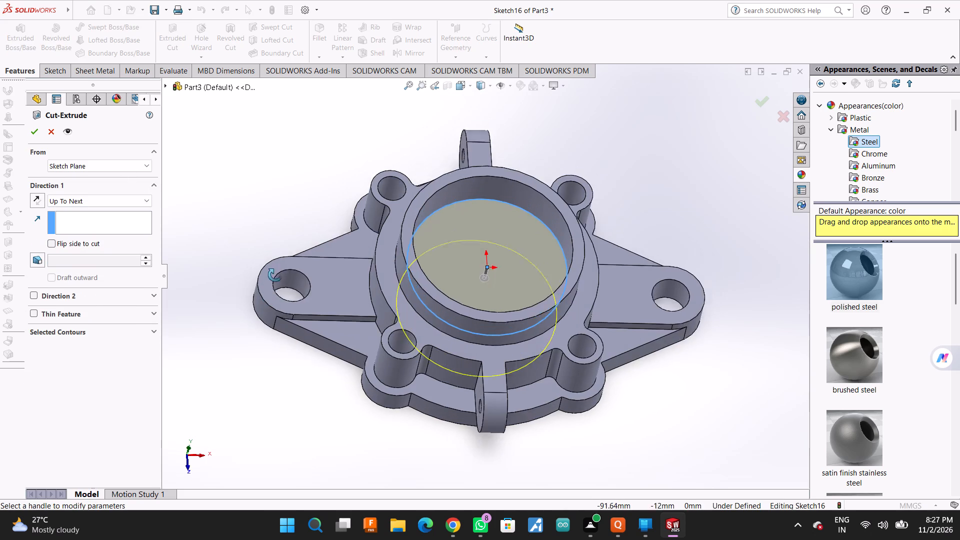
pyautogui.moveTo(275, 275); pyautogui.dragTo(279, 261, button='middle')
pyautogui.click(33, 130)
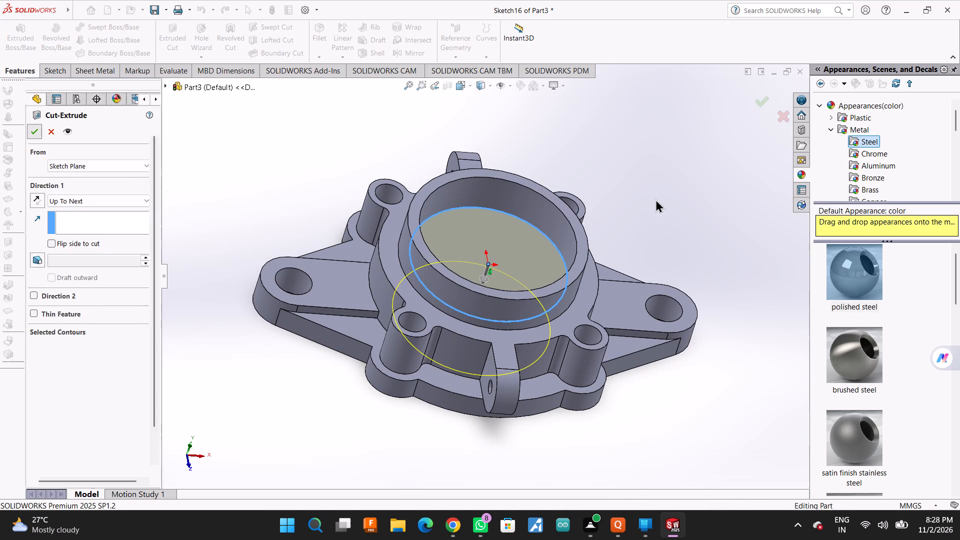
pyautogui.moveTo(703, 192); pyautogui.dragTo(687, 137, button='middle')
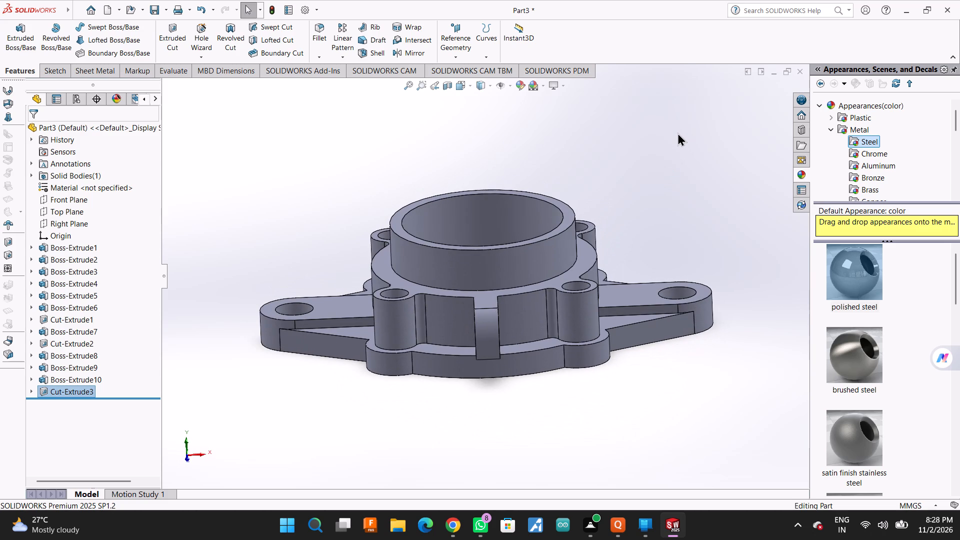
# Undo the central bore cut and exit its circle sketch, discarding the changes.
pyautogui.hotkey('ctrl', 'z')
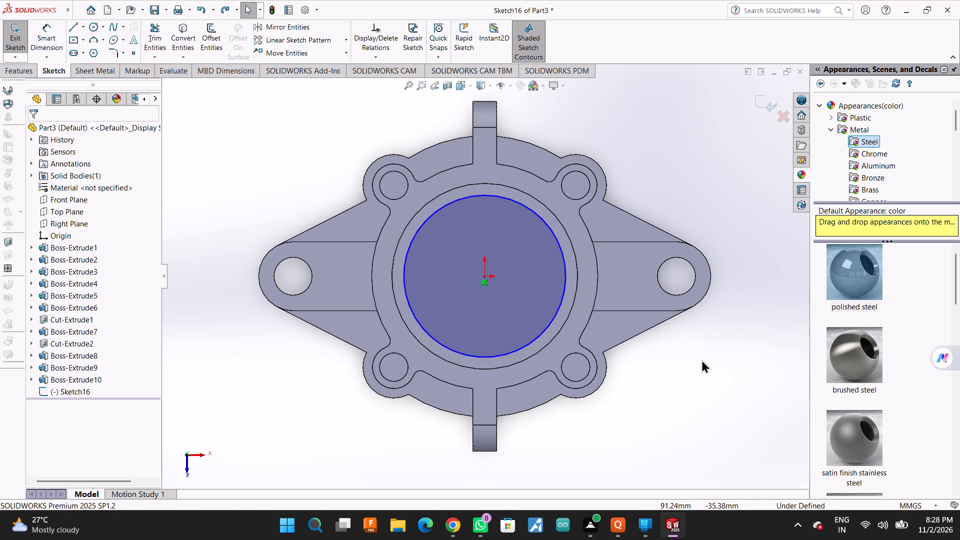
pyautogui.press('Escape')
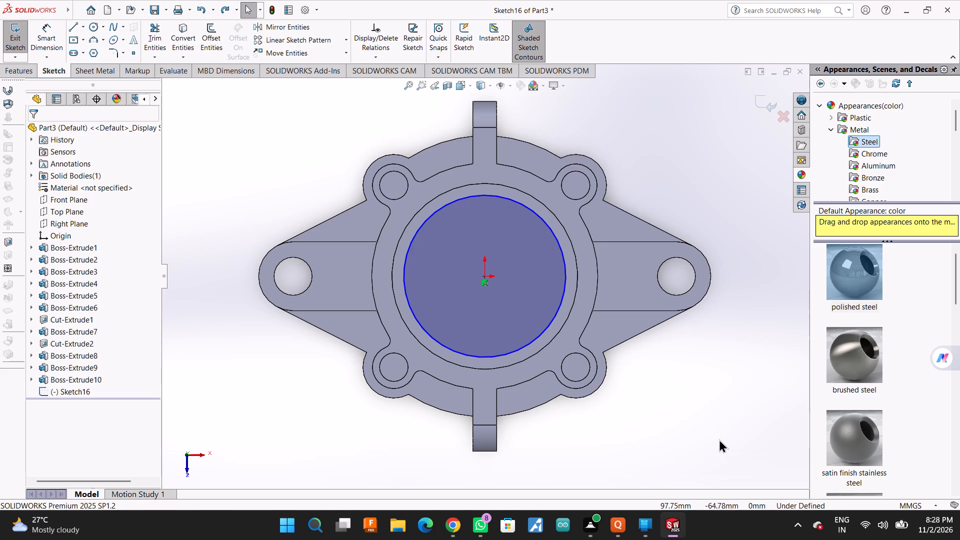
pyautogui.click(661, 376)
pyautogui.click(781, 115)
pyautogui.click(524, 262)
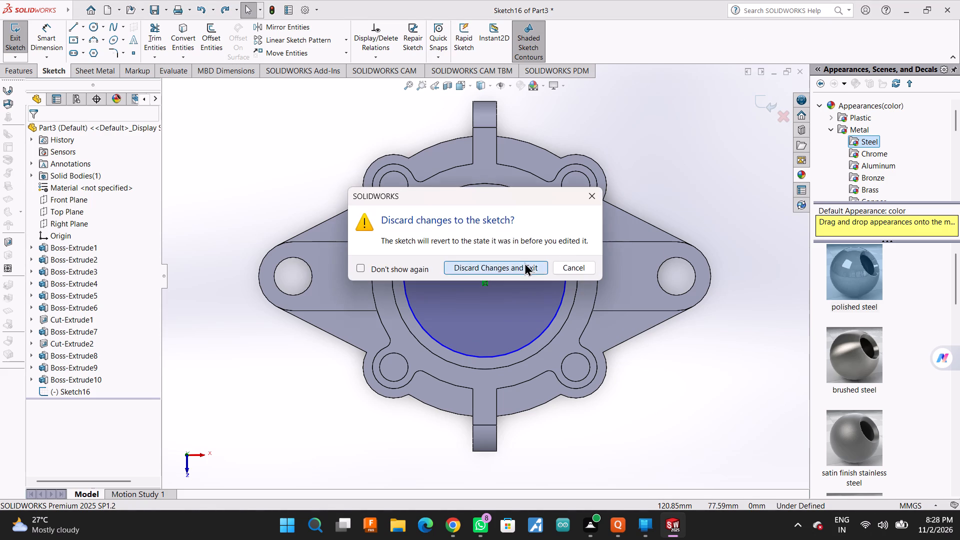
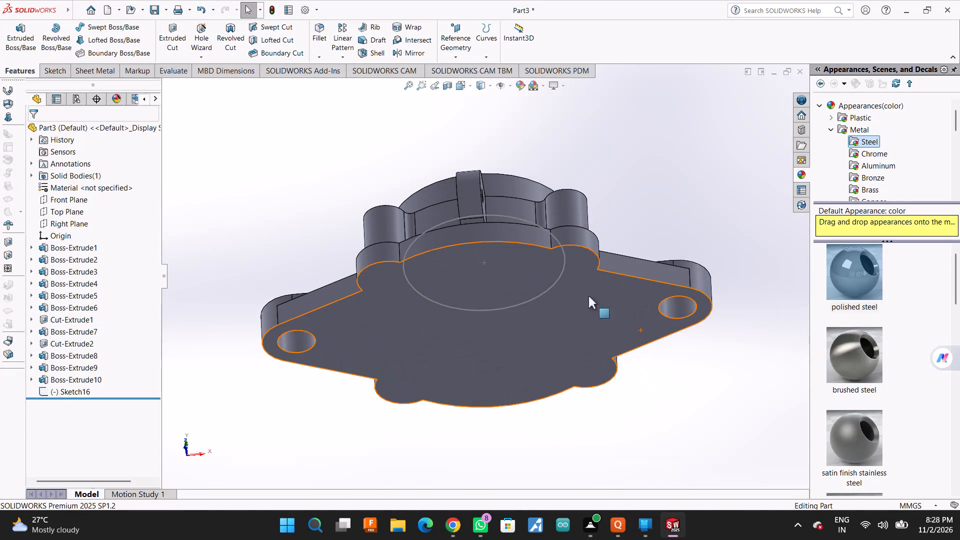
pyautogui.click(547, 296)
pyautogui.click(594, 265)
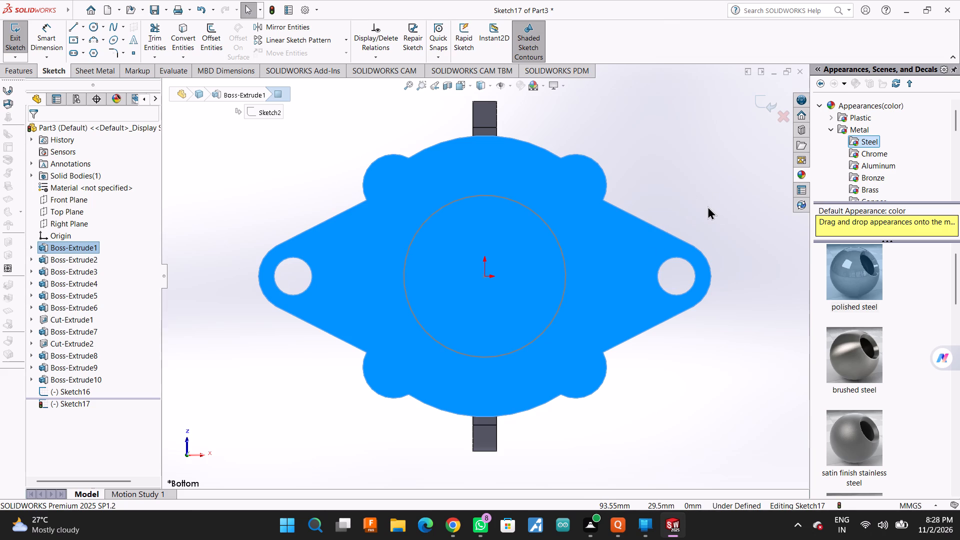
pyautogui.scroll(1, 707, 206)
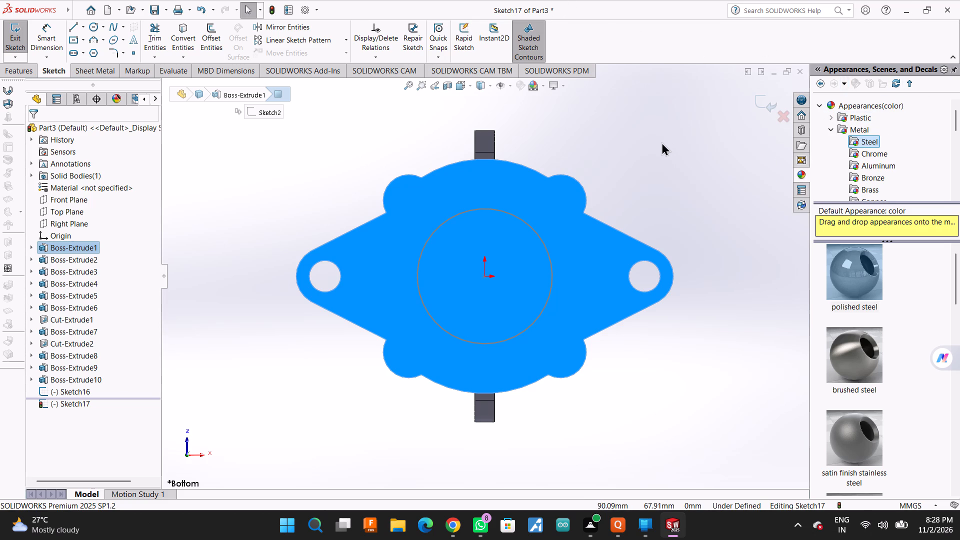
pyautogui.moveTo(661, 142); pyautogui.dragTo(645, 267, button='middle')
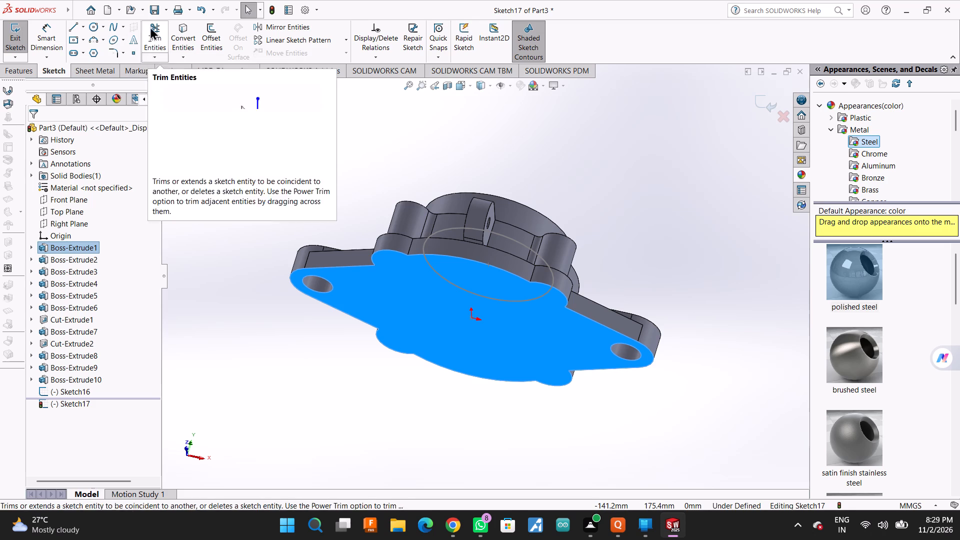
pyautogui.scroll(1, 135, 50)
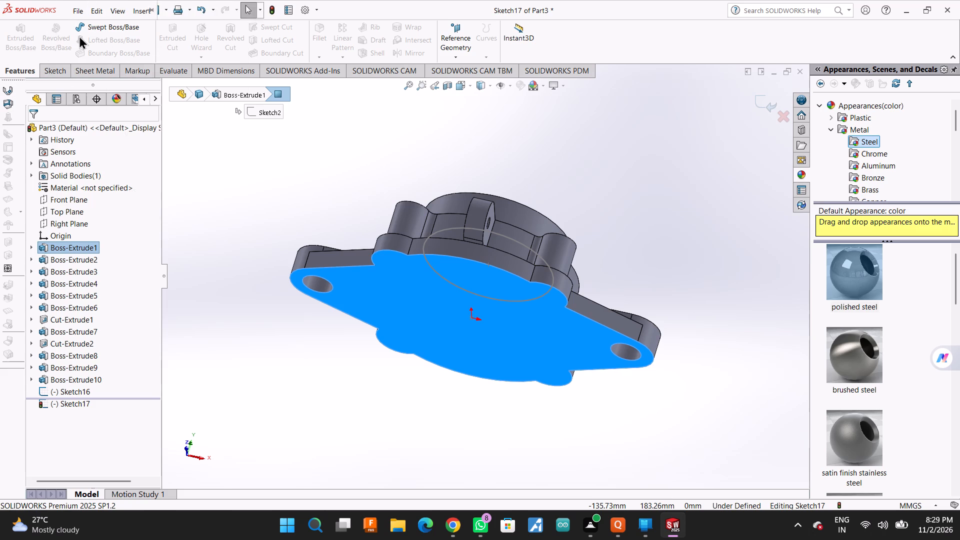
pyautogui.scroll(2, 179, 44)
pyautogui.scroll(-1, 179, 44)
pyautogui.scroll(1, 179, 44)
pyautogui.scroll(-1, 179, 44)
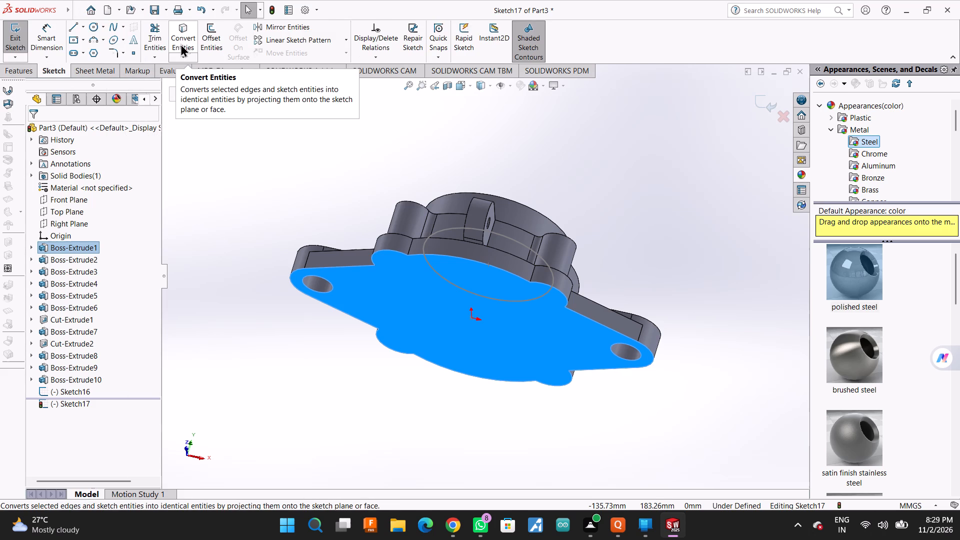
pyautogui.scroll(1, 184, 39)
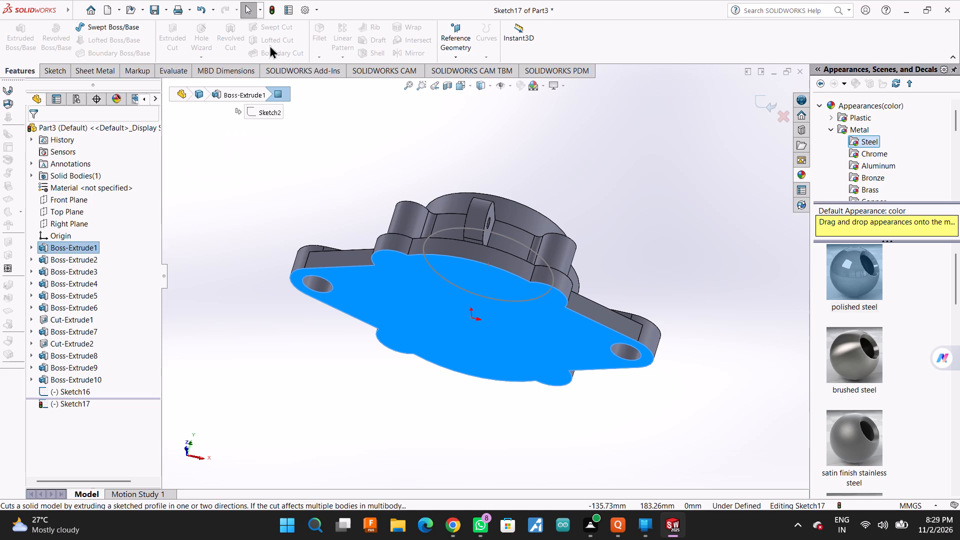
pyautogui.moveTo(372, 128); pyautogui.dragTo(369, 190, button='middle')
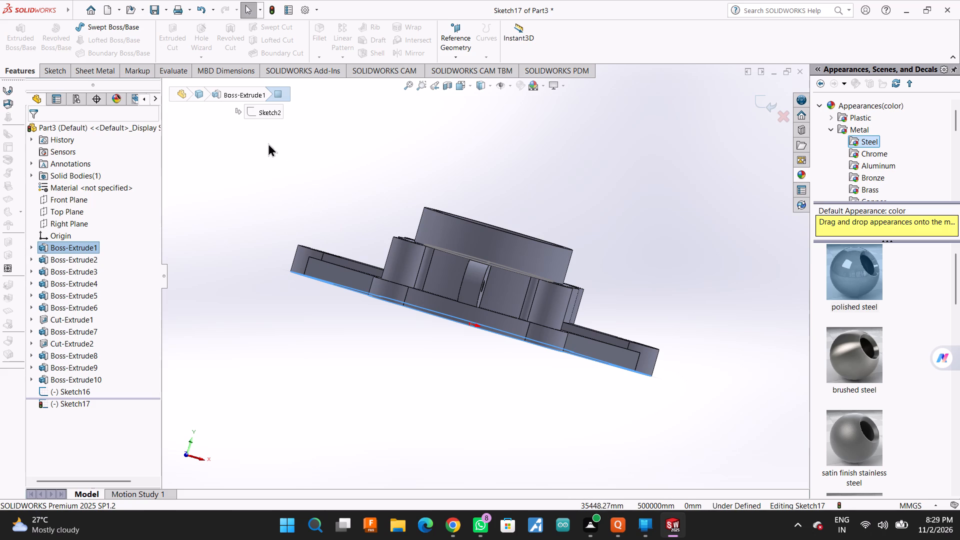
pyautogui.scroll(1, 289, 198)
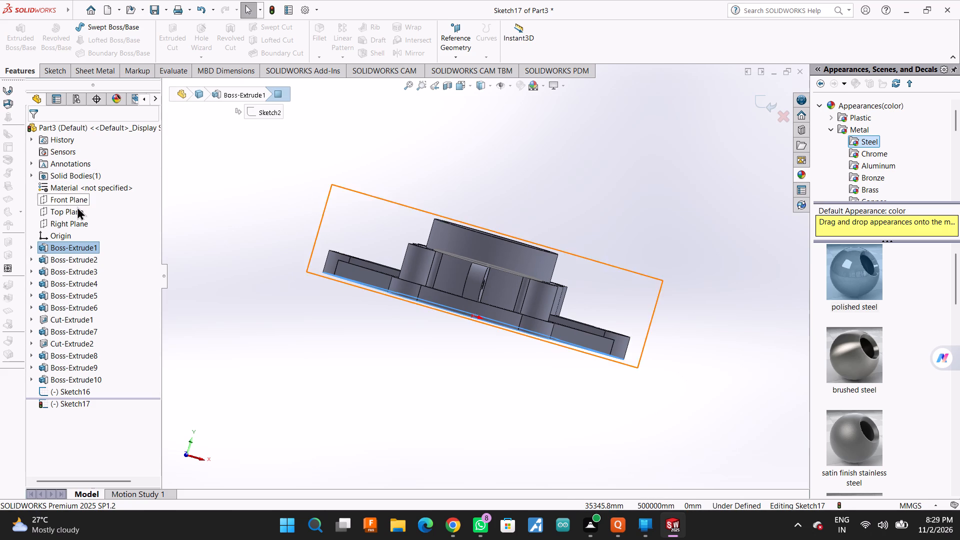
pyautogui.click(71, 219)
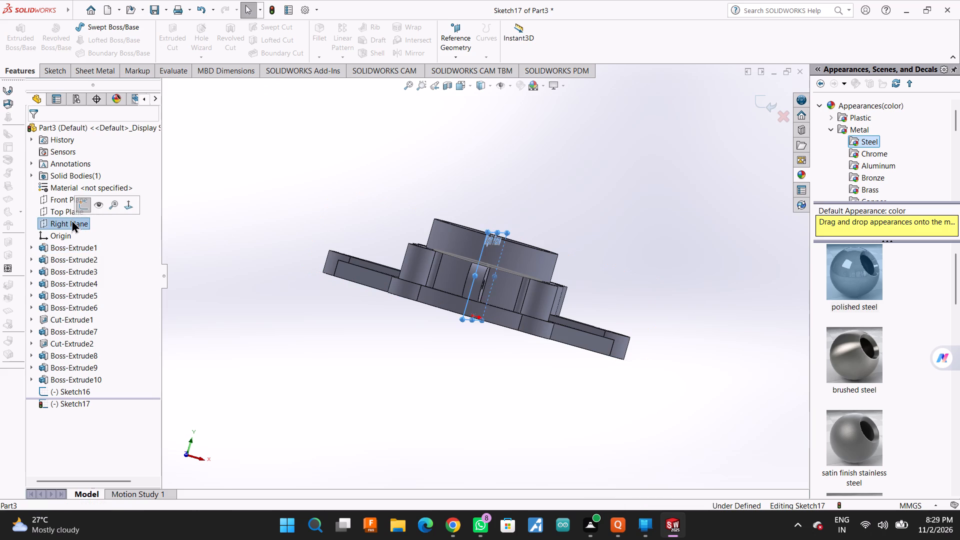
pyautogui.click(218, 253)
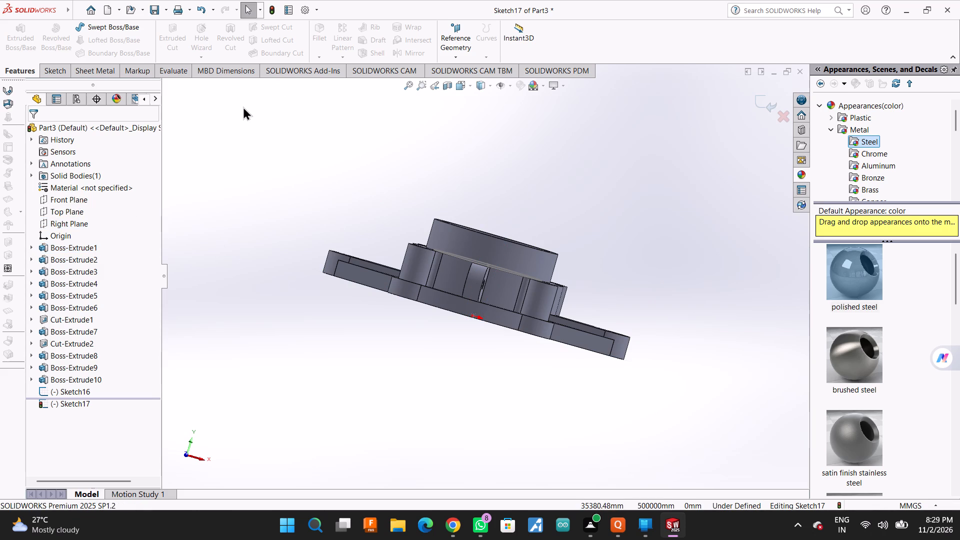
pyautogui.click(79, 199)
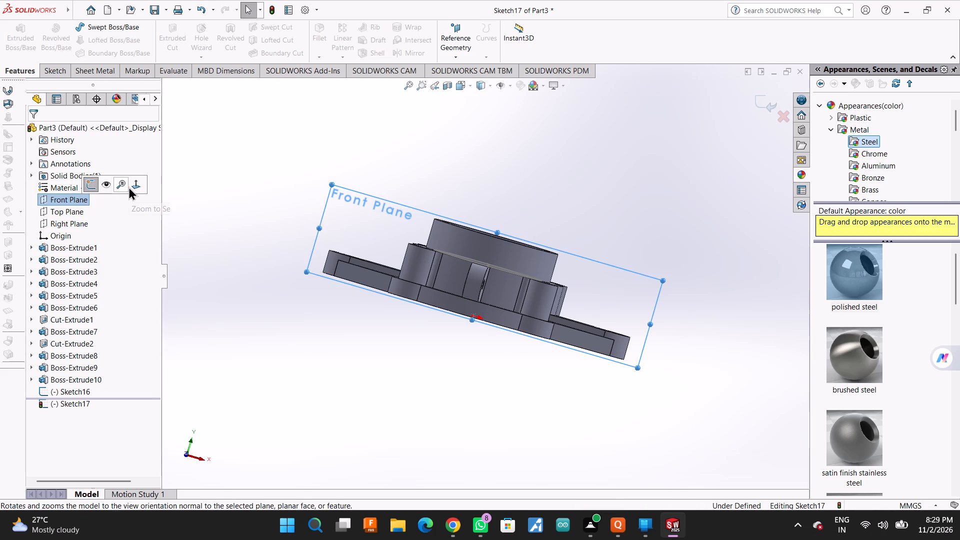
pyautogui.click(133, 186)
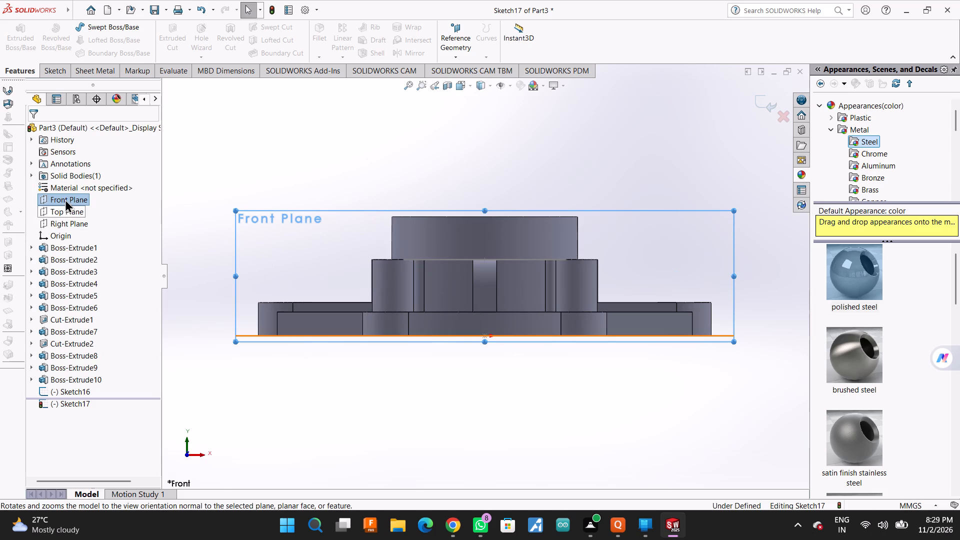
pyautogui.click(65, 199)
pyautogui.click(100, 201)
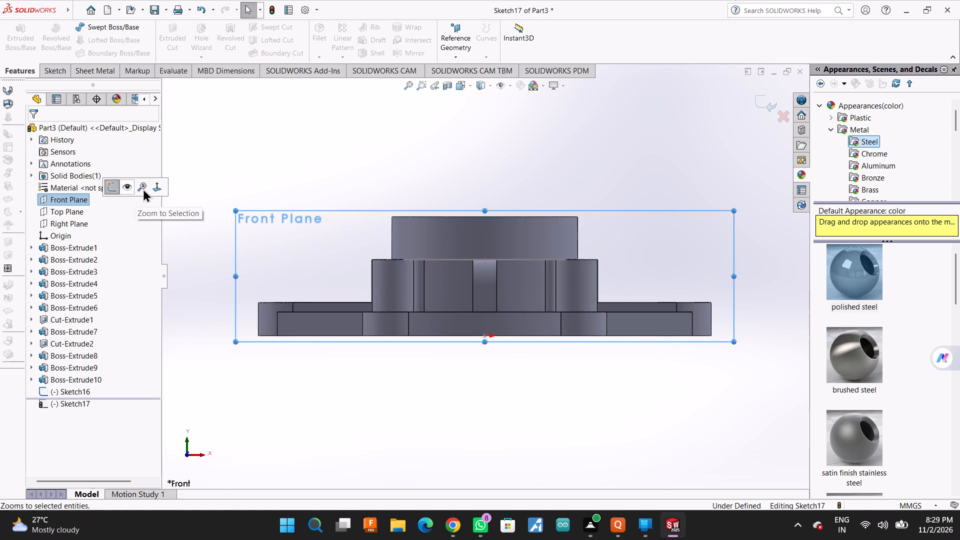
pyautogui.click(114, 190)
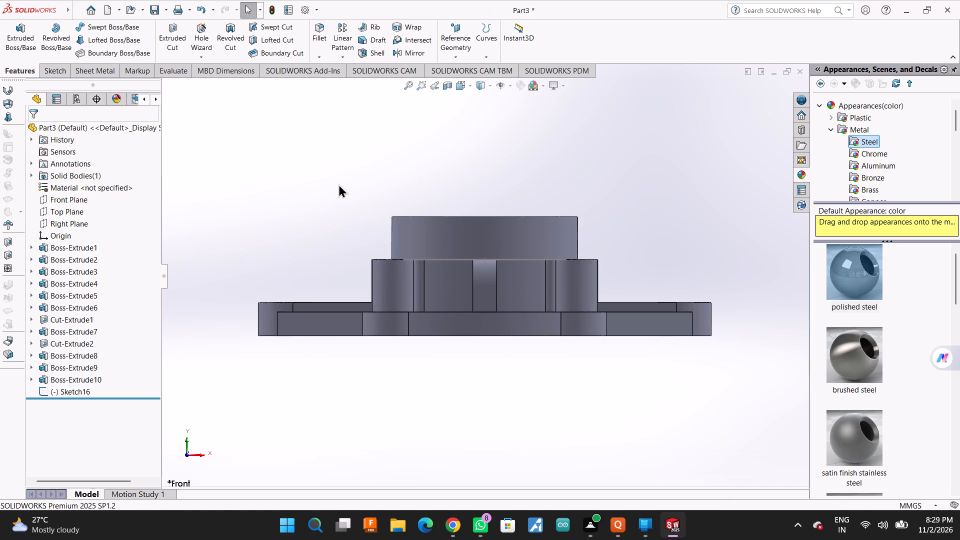
# Set the model's display style to Hidden Lines Visible.
pyautogui.click(566, 87)
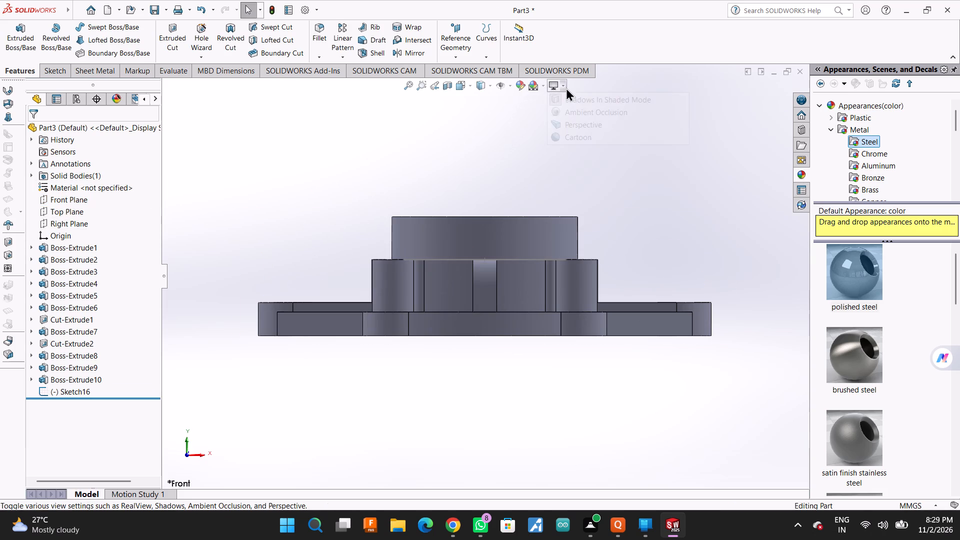
pyautogui.click(580, 172)
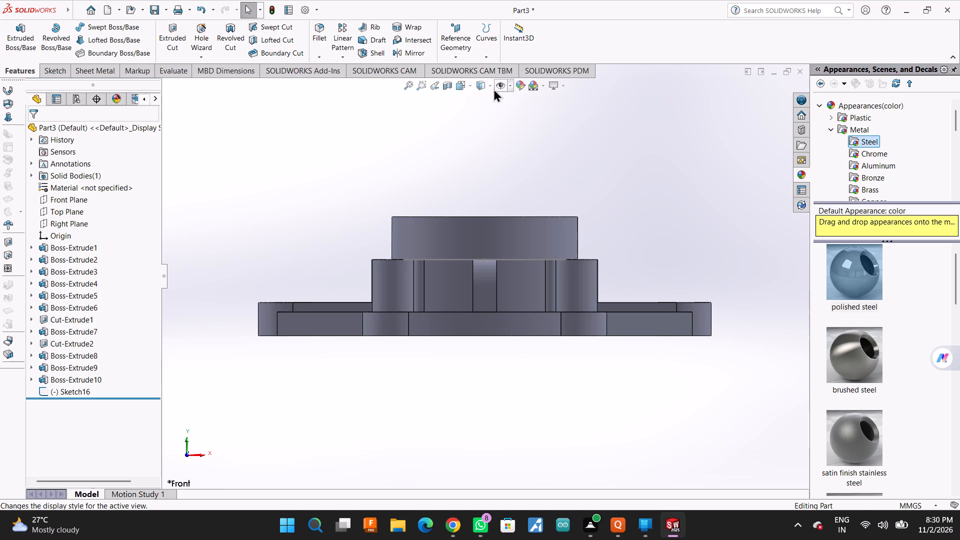
pyautogui.click(490, 88)
pyautogui.click(482, 140)
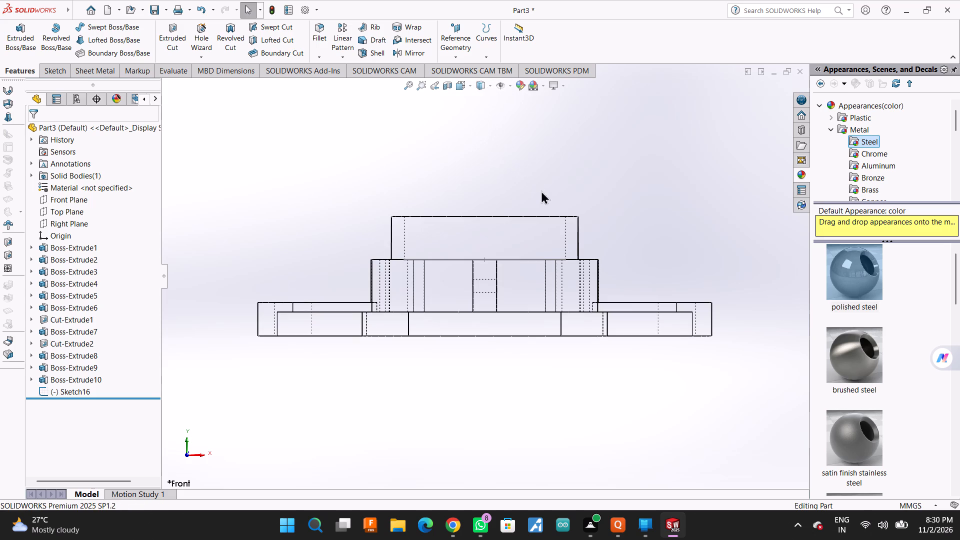
# Sketch a vertical 50 mm centerline on the Front Plane from the origin up to the model's top edge.
pyautogui.click(60, 74)
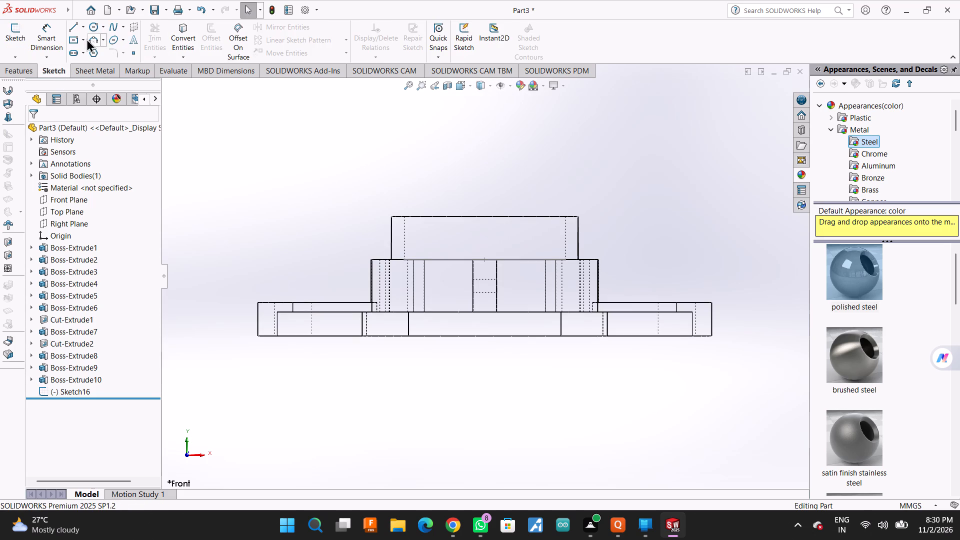
pyautogui.click(75, 29)
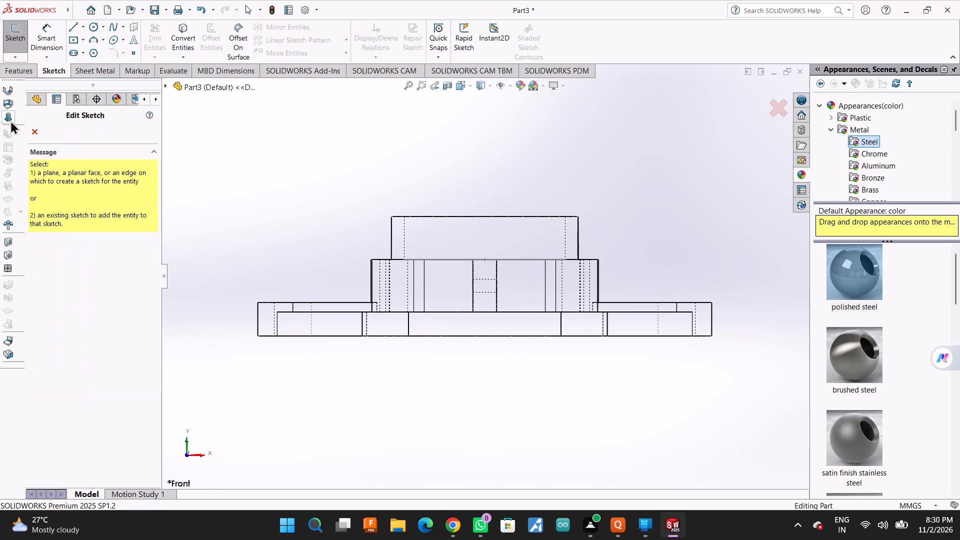
pyautogui.click(83, 28)
pyautogui.click(83, 51)
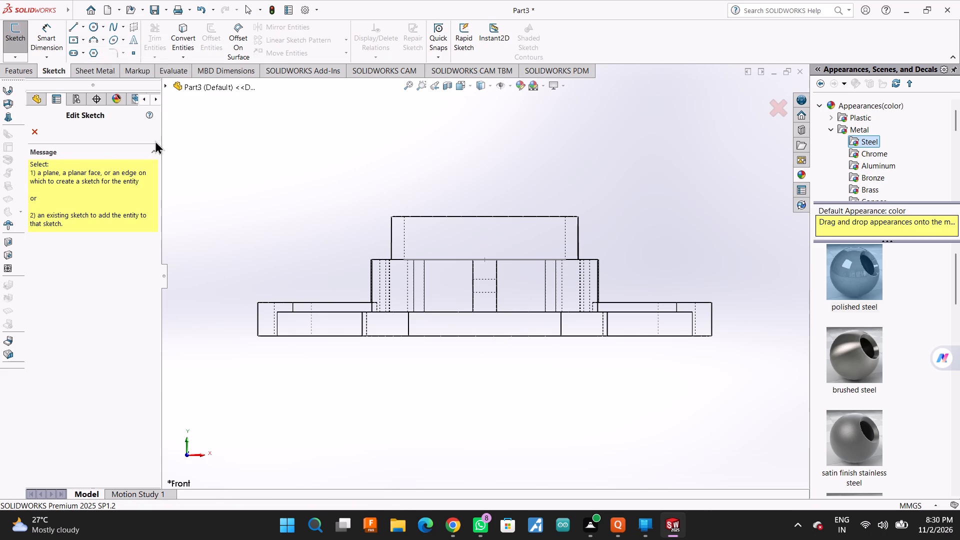
pyautogui.click(167, 83)
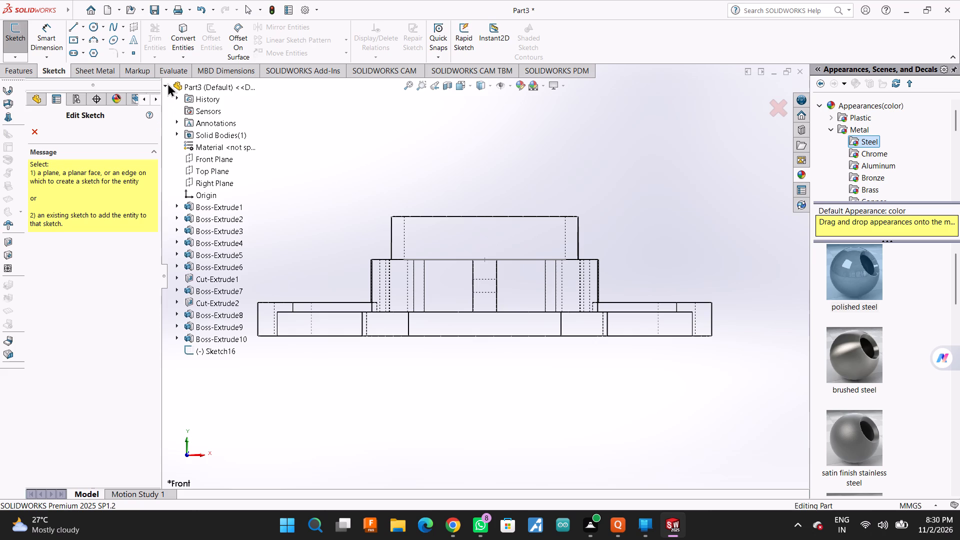
pyautogui.click(189, 158)
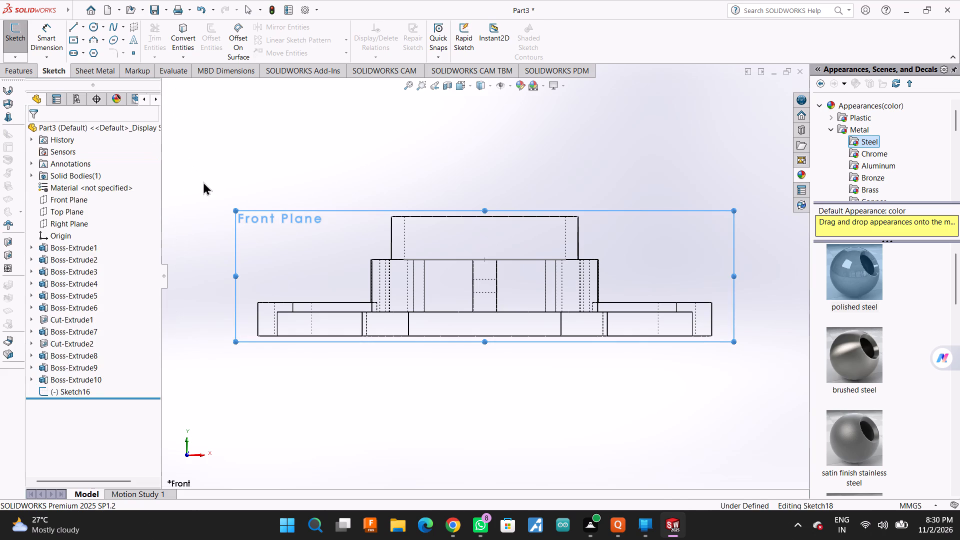
pyautogui.click(486, 338)
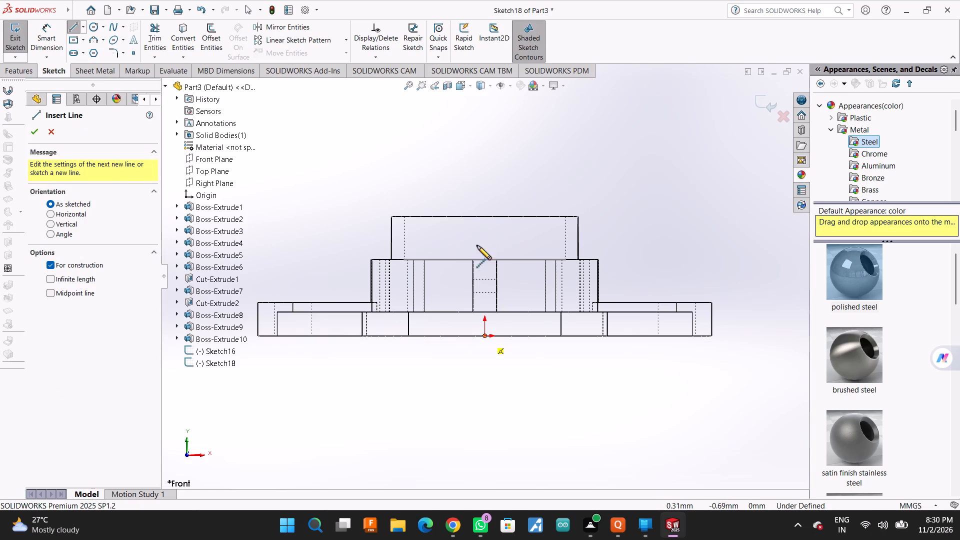
pyautogui.click(484, 216)
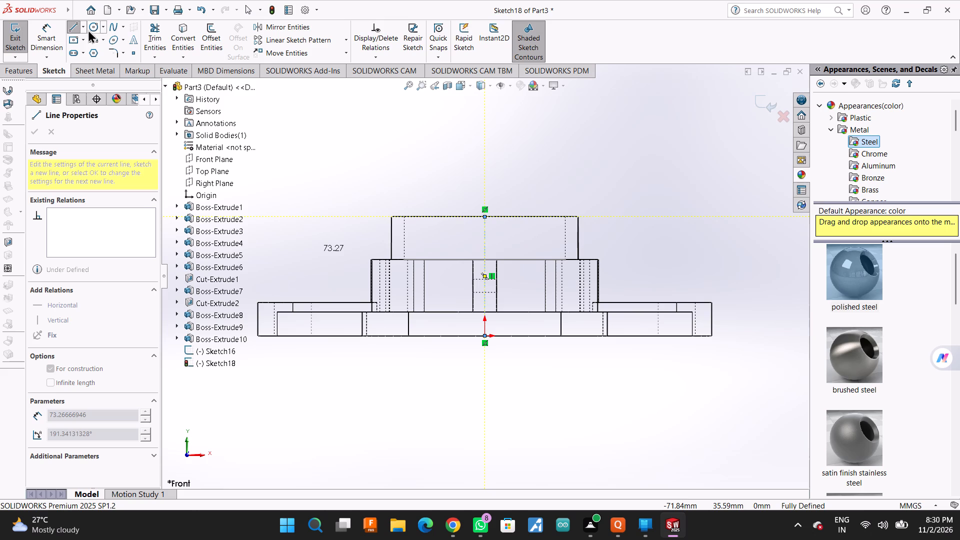
# Sketch a rough freehand zigzag of connected lines starting at the origin, below and across the middle of the model.
pyautogui.click(83, 28)
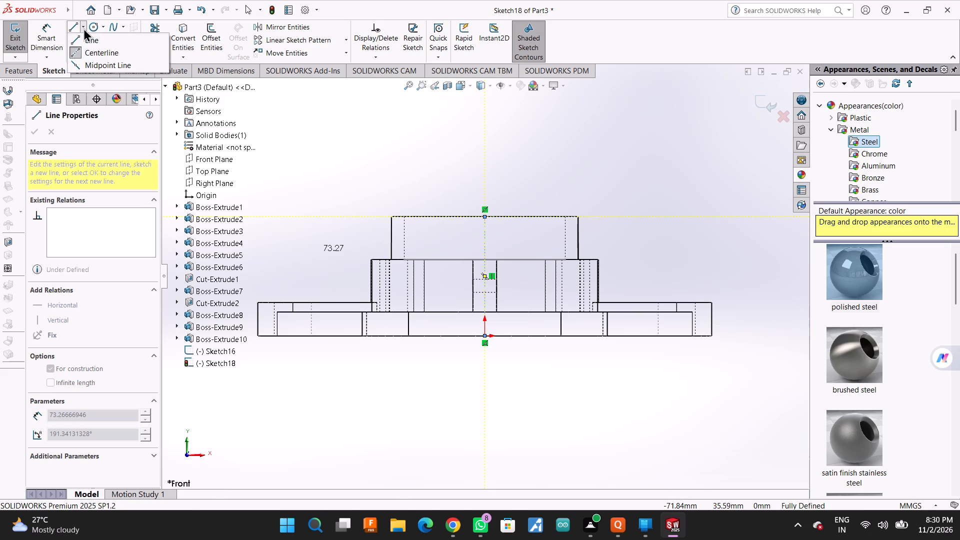
pyautogui.click(87, 38)
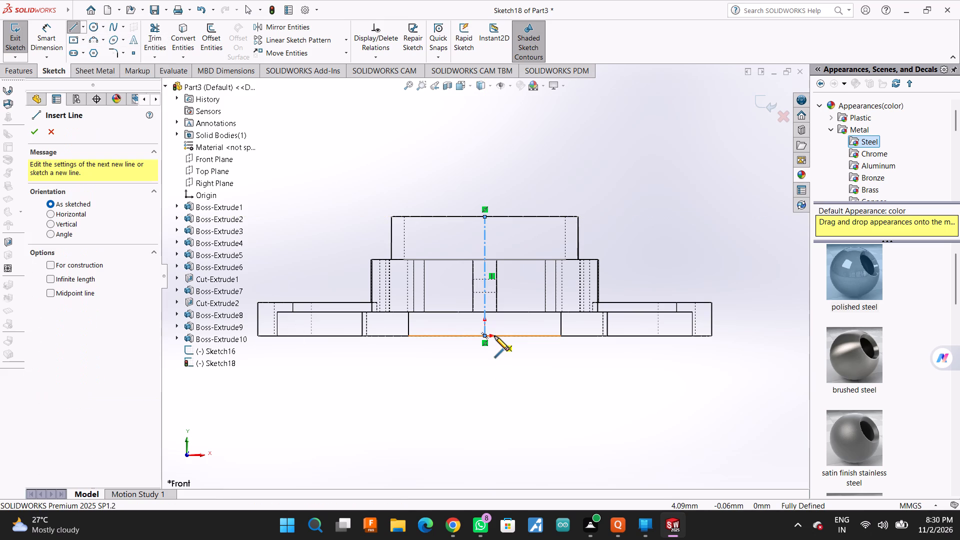
pyautogui.scroll(-1, 498, 335)
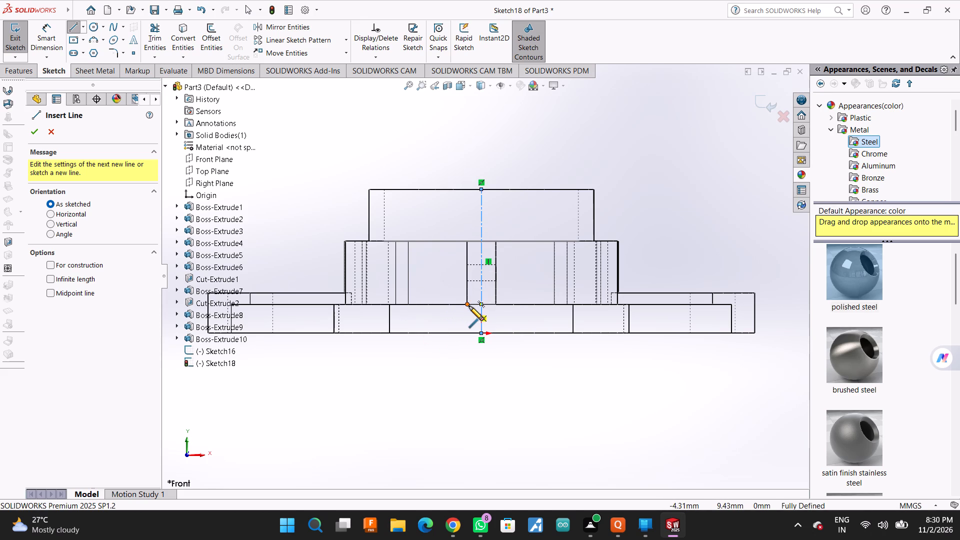
pyautogui.click(482, 334)
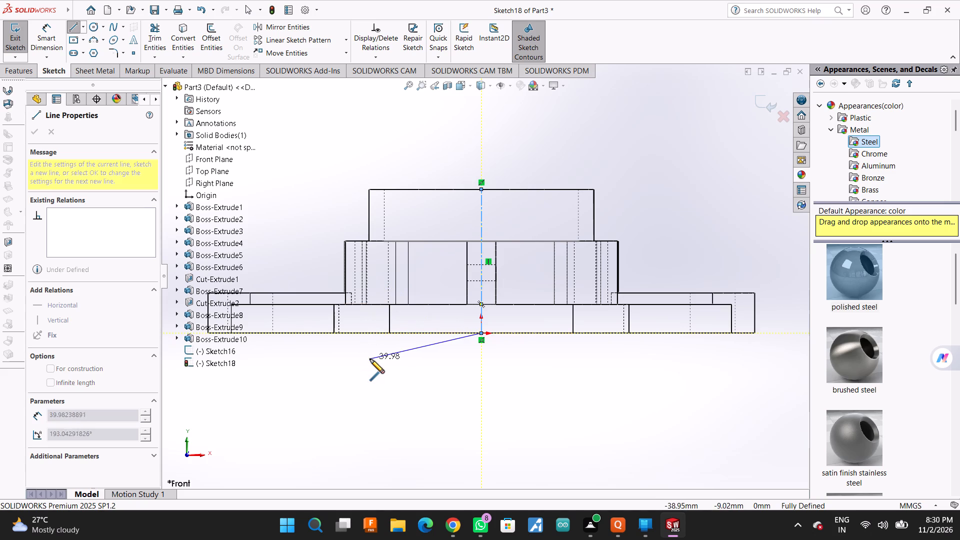
pyautogui.click(370, 361)
pyautogui.click(399, 390)
pyautogui.click(379, 391)
pyautogui.click(411, 377)
pyautogui.moveTo(416, 352); pyautogui.dragTo(435, 379)
pyautogui.click(445, 394)
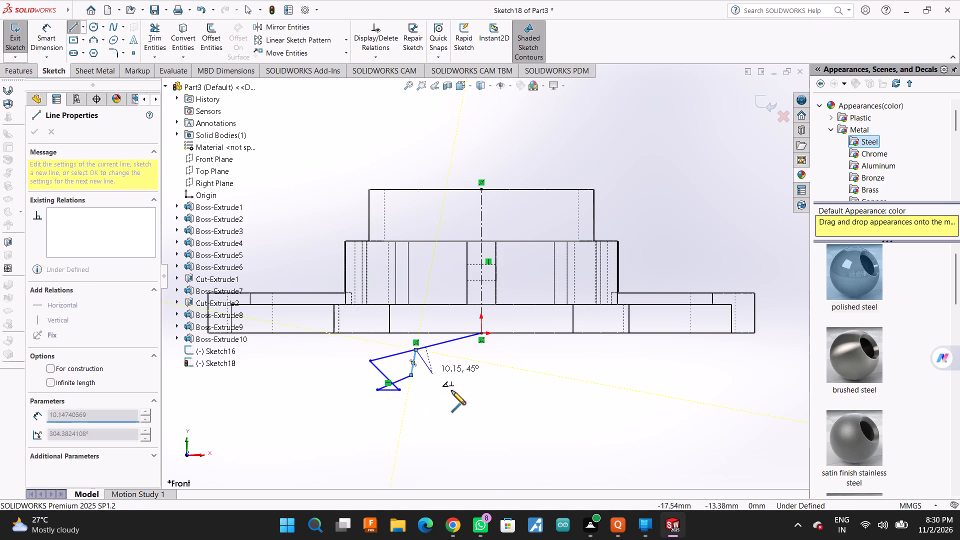
pyautogui.click(490, 363)
pyautogui.moveTo(482, 350); pyautogui.dragTo(470, 373)
pyautogui.click(464, 387)
pyautogui.moveTo(491, 357); pyautogui.dragTo(504, 357)
pyautogui.click(541, 330)
pyautogui.moveTo(508, 322); pyautogui.dragTo(505, 336)
pyautogui.moveTo(537, 343); pyautogui.dragTo(543, 356)
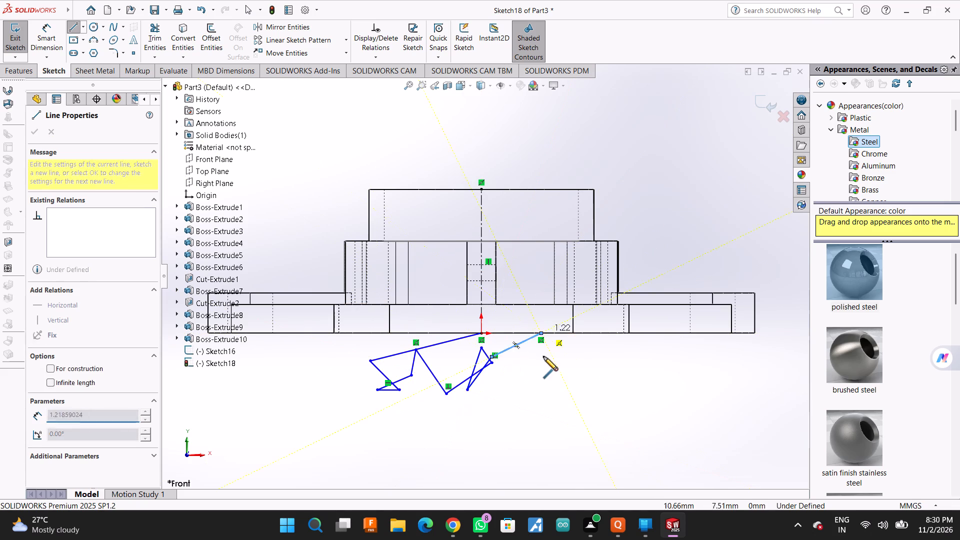
pyautogui.click(543, 356)
pyautogui.moveTo(483, 326); pyautogui.dragTo(485, 339)
pyautogui.moveTo(524, 341); pyautogui.dragTo(524, 347)
pyautogui.moveTo(486, 304); pyautogui.dragTo(488, 313)
pyautogui.moveTo(538, 318); pyautogui.dragTo(538, 325)
pyautogui.moveTo(484, 304); pyautogui.dragTo(497, 299)
pyautogui.moveTo(543, 296); pyautogui.dragTo(534, 296)
pyautogui.moveTo(442, 264); pyautogui.dragTo(460, 261)
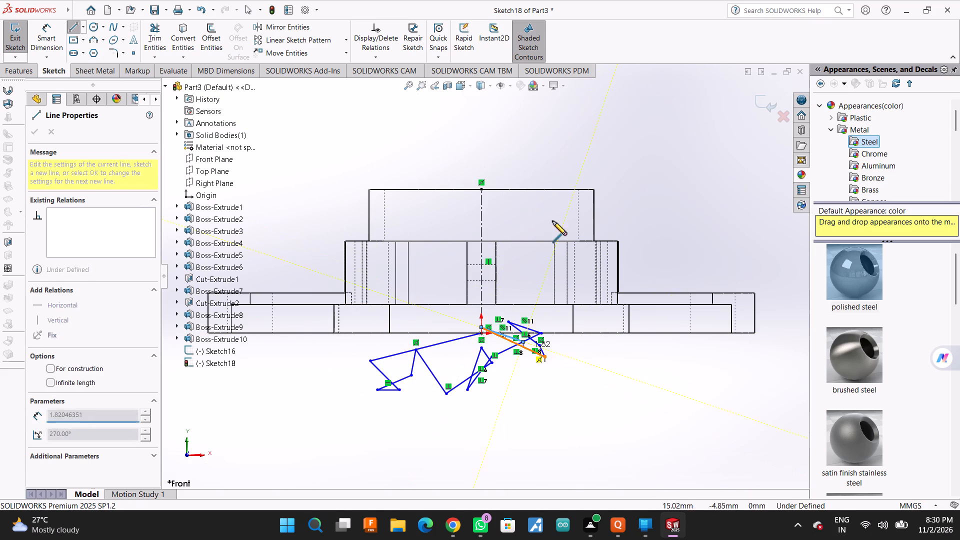
pyautogui.moveTo(554, 245); pyautogui.dragTo(544, 252)
pyautogui.moveTo(496, 232); pyautogui.dragTo(509, 223)
pyautogui.moveTo(587, 195); pyautogui.dragTo(562, 203)
pyautogui.moveTo(555, 233); pyautogui.dragTo(554, 242)
pyautogui.moveTo(470, 259); pyautogui.dragTo(478, 275)
pyautogui.moveTo(569, 281); pyautogui.dragTo(554, 292)
pyautogui.moveTo(442, 243); pyautogui.dragTo(442, 261)
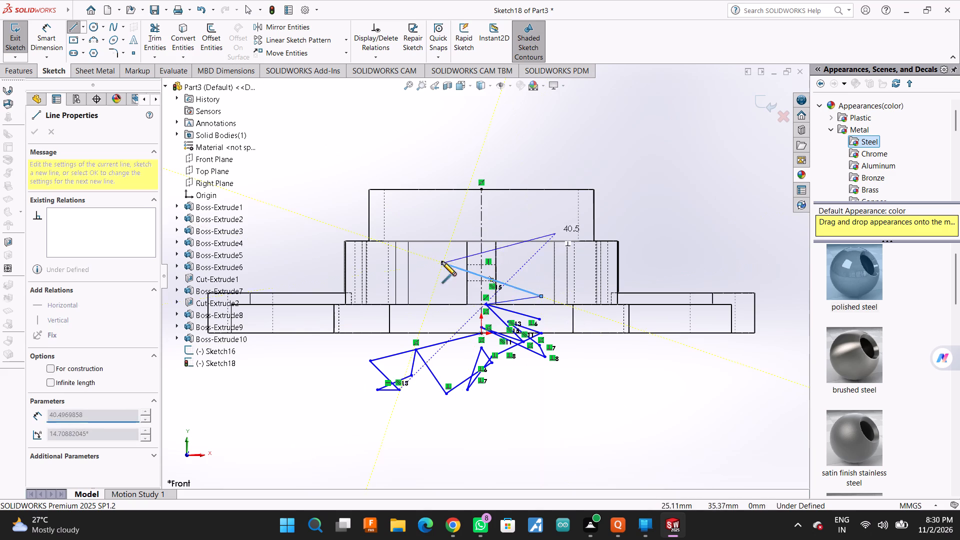
pyautogui.moveTo(442, 261); pyautogui.dragTo(445, 262)
pyautogui.click(497, 302)
pyautogui.moveTo(452, 242); pyautogui.dragTo(466, 251)
pyautogui.moveTo(514, 253); pyautogui.dragTo(515, 288)
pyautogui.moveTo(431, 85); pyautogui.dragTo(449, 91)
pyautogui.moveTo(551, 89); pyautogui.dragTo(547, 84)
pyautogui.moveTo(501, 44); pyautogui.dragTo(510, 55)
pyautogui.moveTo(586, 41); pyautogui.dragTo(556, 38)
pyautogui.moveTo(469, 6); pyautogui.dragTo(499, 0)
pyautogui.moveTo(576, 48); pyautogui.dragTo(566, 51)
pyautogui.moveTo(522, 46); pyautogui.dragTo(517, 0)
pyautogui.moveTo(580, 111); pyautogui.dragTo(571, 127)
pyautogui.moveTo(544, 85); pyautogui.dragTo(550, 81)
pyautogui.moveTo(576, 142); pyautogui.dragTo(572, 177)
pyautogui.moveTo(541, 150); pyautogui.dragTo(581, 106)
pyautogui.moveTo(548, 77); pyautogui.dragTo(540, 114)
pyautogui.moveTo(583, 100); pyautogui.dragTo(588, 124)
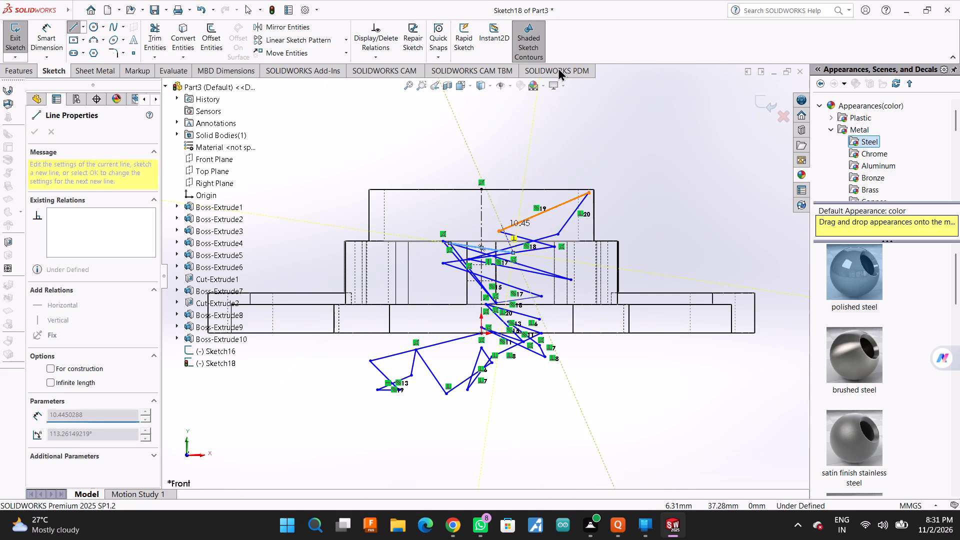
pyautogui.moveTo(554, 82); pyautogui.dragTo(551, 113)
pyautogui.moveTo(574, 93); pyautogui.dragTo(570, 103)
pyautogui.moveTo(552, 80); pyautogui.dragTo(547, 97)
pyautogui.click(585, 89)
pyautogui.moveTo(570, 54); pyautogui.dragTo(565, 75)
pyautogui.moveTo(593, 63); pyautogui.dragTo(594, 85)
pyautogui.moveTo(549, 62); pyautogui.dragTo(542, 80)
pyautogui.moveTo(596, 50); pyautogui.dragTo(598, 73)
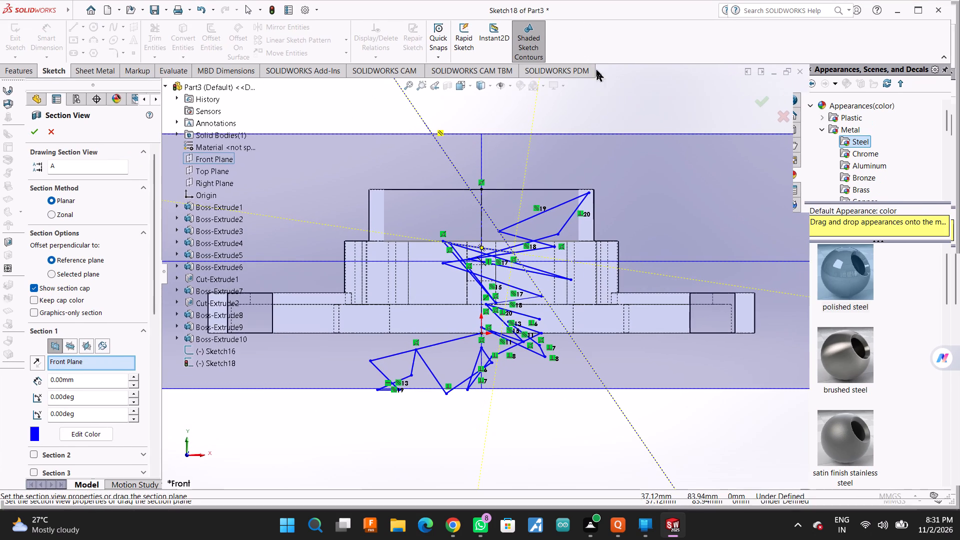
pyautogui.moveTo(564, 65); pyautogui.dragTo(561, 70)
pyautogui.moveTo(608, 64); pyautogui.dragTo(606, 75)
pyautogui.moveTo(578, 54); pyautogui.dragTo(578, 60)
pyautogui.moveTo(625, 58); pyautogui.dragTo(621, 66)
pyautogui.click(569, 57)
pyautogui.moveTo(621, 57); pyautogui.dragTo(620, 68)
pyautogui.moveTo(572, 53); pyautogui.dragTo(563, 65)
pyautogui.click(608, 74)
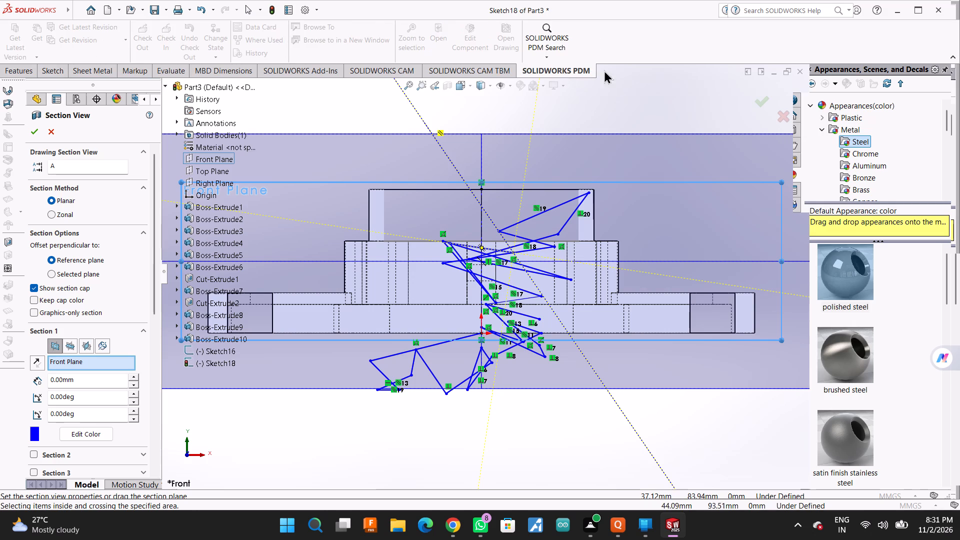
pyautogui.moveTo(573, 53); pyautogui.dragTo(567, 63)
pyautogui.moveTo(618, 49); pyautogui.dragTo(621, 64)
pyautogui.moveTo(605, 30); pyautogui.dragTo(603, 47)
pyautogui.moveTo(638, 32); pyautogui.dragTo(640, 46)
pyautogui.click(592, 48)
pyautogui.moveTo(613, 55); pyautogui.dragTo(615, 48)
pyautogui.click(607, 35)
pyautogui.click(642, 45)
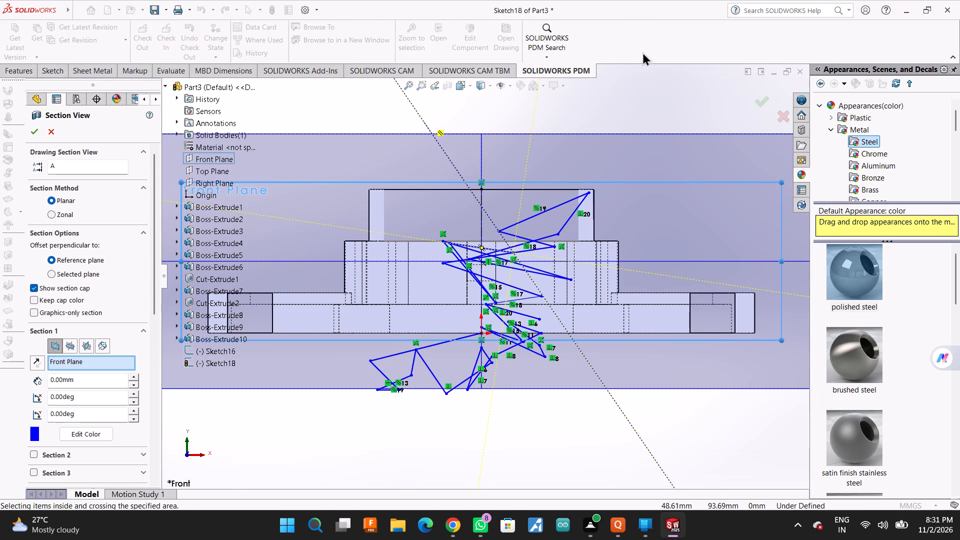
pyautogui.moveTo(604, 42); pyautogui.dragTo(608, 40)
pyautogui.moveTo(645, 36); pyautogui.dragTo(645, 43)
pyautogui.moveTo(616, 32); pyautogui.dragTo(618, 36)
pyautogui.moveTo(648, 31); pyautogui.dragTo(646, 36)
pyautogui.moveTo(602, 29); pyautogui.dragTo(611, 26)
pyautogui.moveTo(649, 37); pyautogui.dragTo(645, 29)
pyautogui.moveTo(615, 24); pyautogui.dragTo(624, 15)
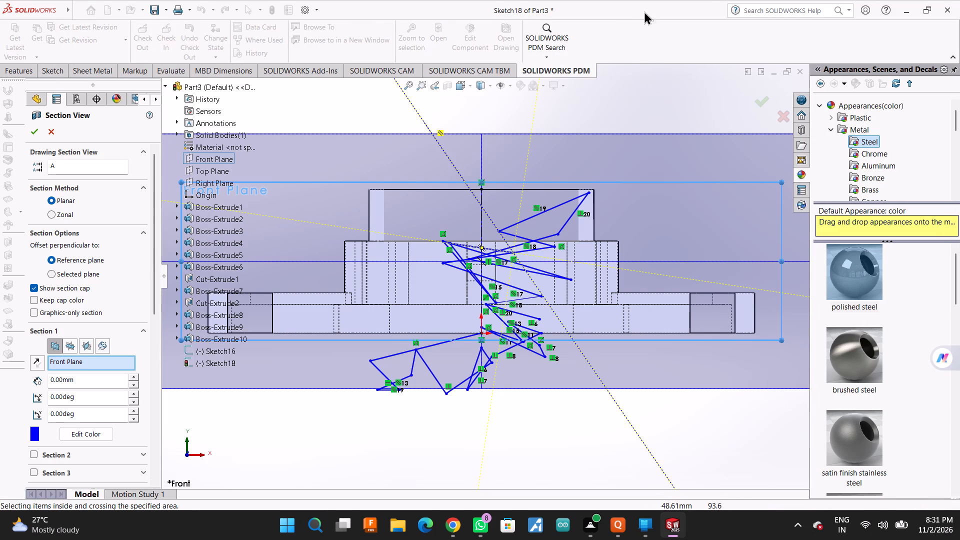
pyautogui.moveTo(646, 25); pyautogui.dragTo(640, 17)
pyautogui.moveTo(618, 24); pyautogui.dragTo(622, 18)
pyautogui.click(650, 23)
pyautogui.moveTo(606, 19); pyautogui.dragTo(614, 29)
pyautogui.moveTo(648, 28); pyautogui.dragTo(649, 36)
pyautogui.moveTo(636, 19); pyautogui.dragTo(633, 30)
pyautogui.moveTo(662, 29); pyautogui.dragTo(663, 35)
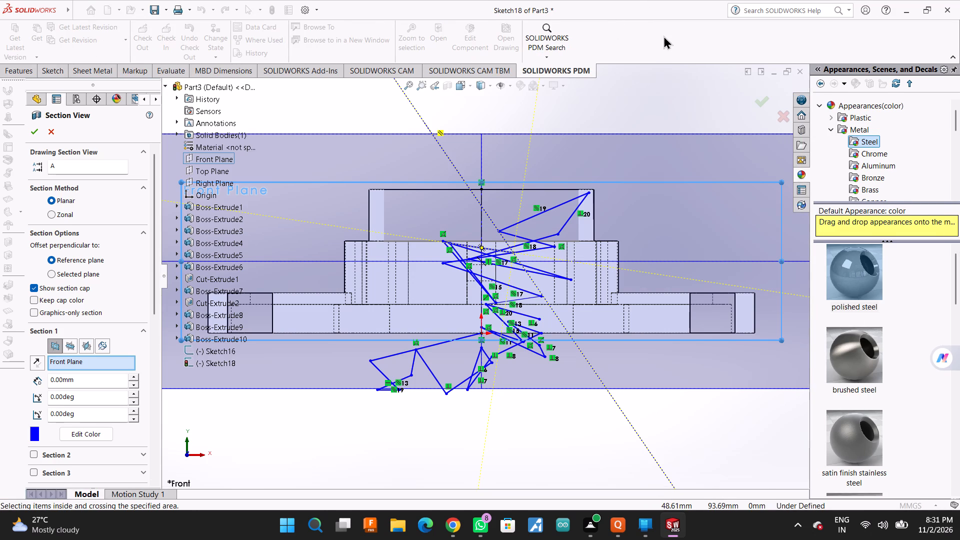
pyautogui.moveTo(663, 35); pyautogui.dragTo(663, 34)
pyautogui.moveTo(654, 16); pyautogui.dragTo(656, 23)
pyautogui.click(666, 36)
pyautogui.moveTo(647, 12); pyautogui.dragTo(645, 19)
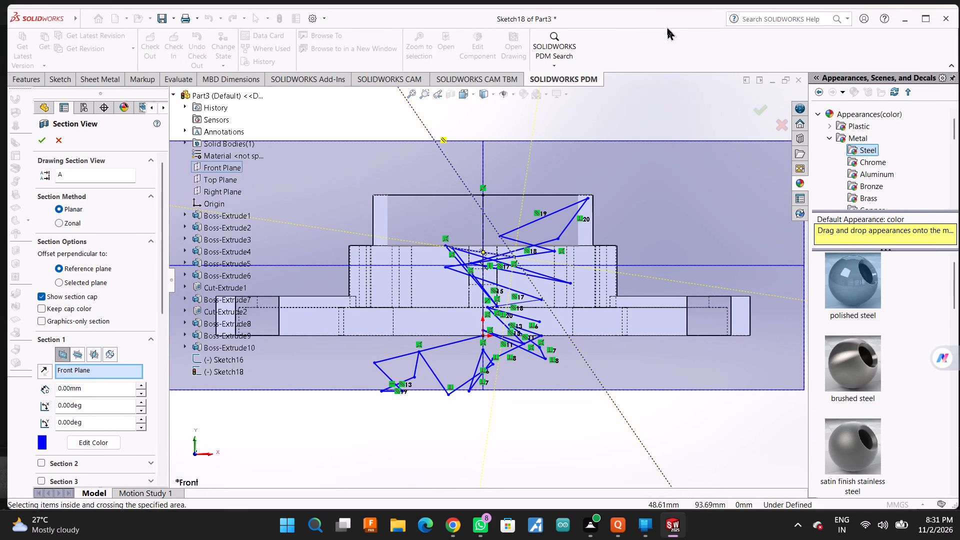
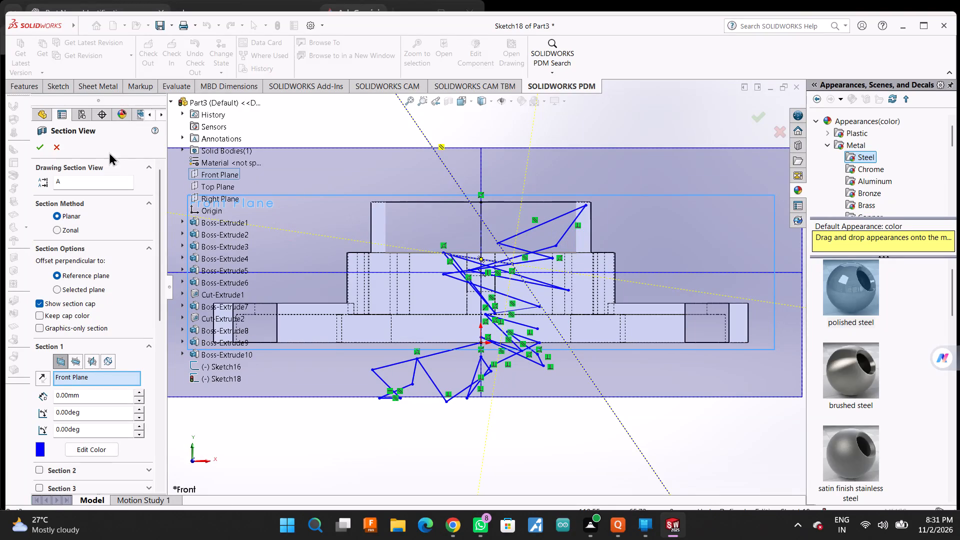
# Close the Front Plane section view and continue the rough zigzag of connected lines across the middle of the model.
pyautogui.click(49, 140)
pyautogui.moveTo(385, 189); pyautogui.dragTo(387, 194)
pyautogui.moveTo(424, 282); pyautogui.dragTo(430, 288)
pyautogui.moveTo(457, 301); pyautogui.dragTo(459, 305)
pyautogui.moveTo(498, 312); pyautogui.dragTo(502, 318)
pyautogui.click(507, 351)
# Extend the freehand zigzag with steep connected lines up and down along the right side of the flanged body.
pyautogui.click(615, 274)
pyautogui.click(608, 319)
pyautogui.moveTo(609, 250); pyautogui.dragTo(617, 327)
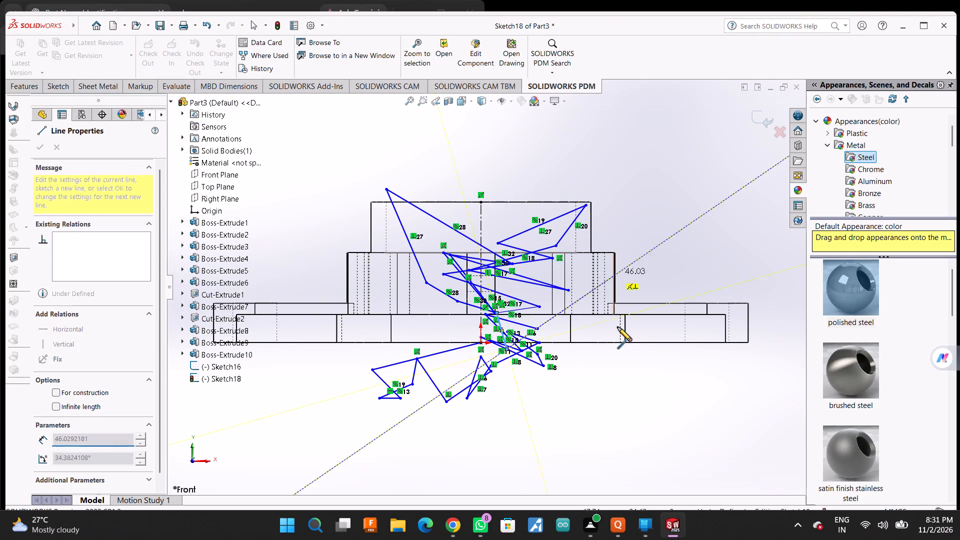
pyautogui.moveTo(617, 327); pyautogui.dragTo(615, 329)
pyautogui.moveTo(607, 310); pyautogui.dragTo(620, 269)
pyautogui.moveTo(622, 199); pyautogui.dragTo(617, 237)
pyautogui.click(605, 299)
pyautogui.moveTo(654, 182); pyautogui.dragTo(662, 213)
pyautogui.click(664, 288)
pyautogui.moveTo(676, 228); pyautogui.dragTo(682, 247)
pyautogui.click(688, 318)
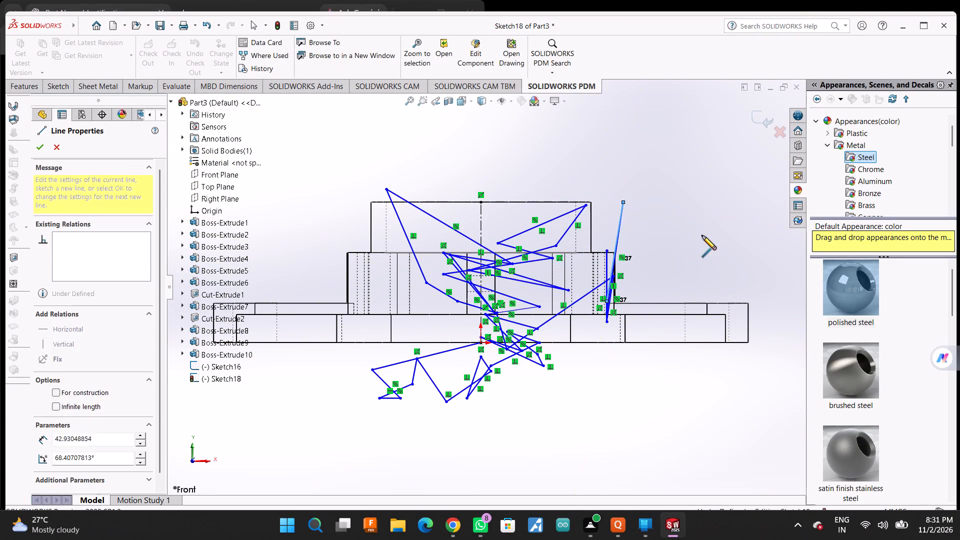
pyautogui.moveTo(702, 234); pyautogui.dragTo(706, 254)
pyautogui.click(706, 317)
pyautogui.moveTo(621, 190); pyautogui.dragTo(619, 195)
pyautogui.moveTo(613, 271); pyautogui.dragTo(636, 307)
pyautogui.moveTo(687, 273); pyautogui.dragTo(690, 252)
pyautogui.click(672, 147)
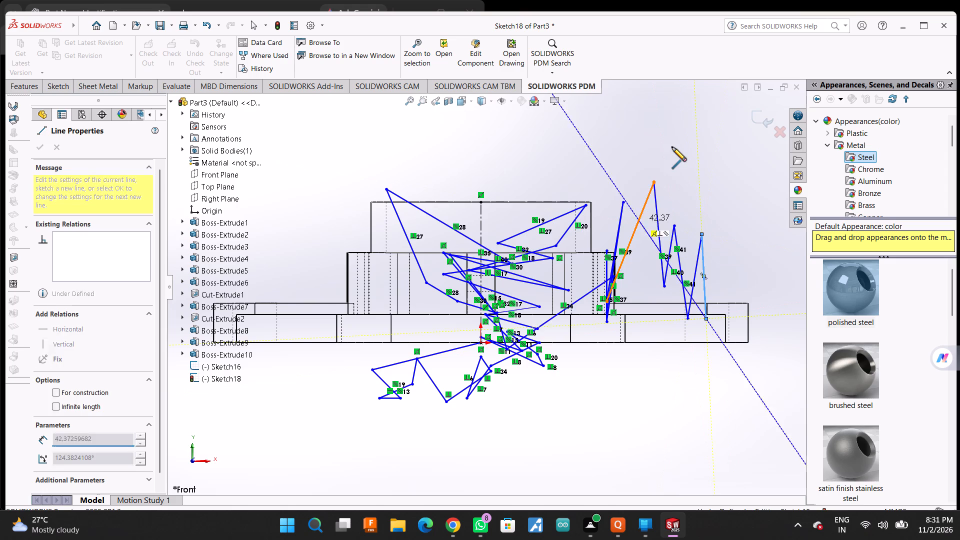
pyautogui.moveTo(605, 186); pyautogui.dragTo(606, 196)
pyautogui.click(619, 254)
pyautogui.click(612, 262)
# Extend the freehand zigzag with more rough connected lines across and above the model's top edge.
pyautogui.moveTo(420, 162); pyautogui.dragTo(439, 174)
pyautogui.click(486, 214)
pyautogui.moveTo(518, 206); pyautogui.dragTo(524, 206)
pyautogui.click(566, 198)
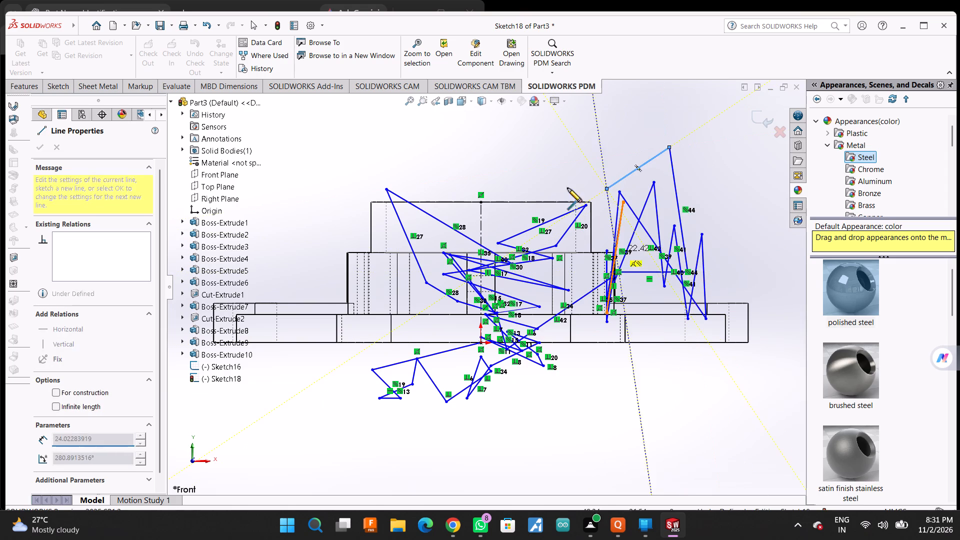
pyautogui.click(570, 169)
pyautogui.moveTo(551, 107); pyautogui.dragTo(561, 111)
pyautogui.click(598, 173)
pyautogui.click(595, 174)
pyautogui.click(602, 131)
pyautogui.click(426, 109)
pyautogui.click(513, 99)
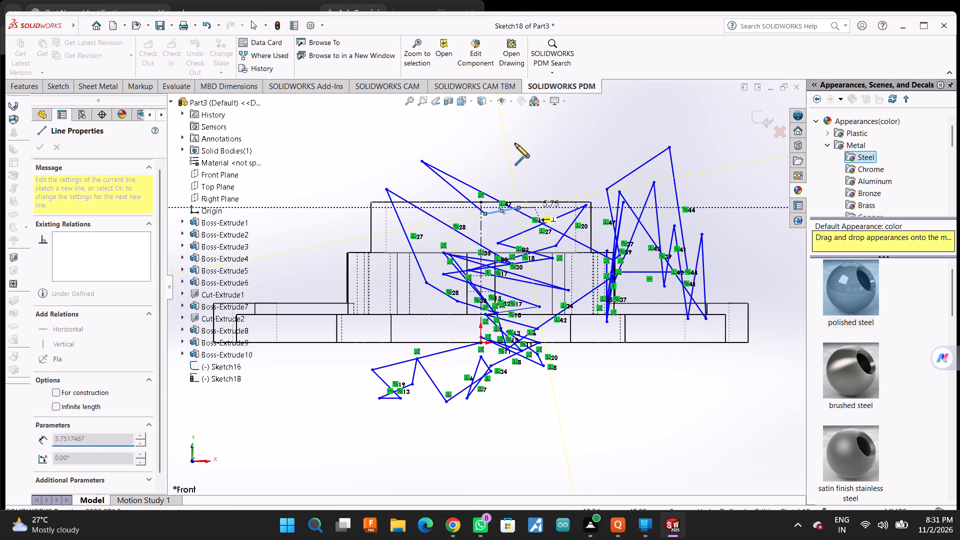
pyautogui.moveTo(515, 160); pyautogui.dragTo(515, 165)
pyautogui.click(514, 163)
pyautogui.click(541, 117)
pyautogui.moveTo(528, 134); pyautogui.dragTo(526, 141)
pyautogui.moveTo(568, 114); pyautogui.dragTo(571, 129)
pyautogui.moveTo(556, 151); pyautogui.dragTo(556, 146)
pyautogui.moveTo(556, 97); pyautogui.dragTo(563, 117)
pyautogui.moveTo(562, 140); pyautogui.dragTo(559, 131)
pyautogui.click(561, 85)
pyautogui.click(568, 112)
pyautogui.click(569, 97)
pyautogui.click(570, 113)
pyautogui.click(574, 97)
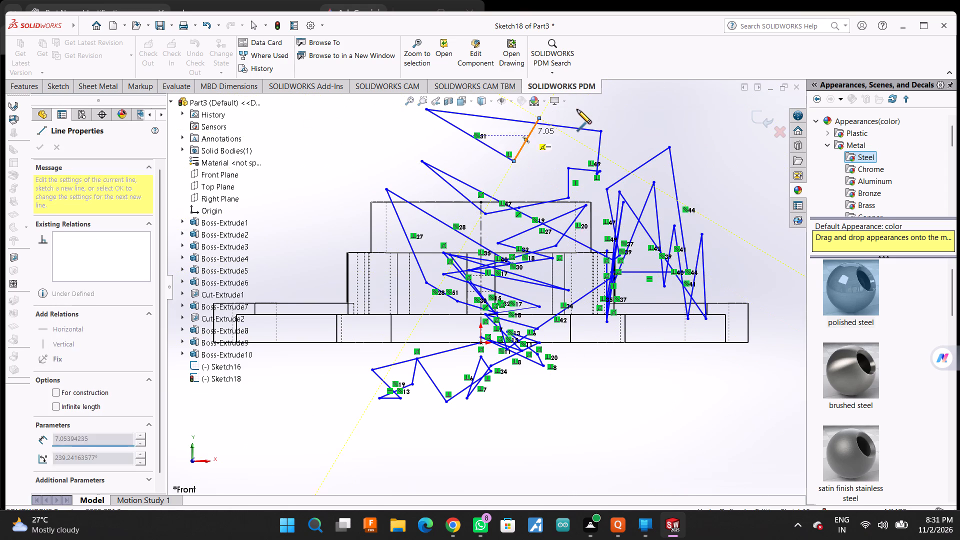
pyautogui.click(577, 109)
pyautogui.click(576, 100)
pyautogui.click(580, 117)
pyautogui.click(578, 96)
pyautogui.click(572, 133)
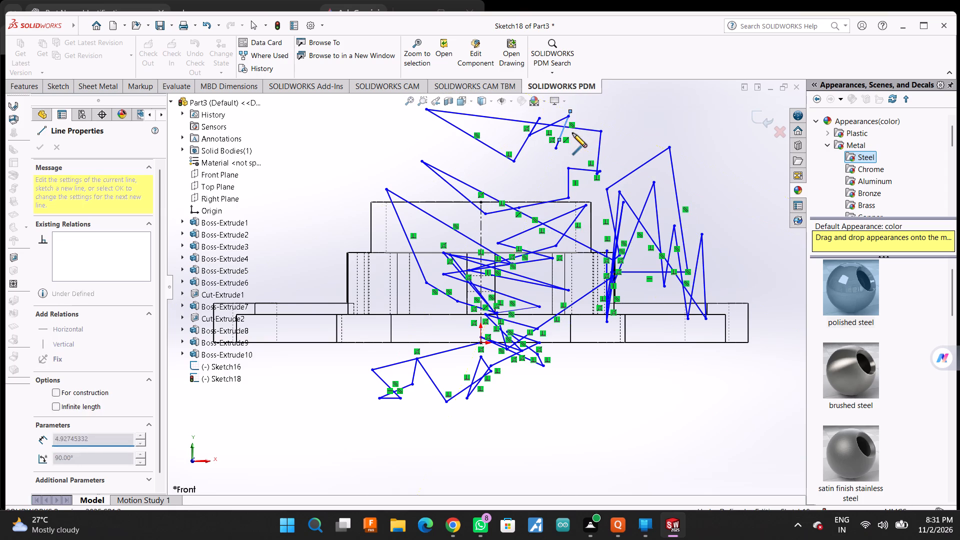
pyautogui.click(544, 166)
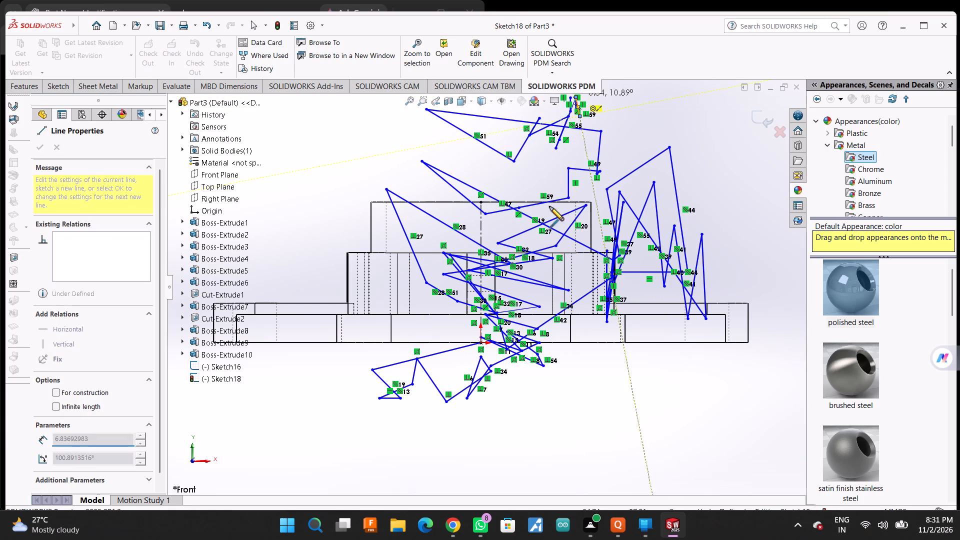
# Delete all the lines of the Front Plane sketch, including the centerline.
pyautogui.scroll(3, 553, 167)
pyautogui.scroll(1, 570, 243)
pyautogui.press('Escape')
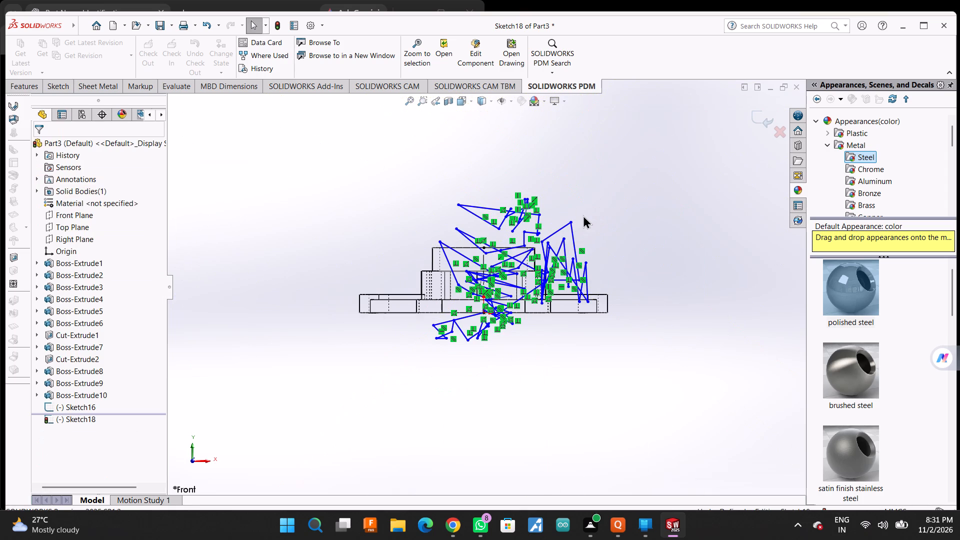
pyautogui.moveTo(407, 152); pyautogui.dragTo(655, 454)
pyautogui.press('Delete')
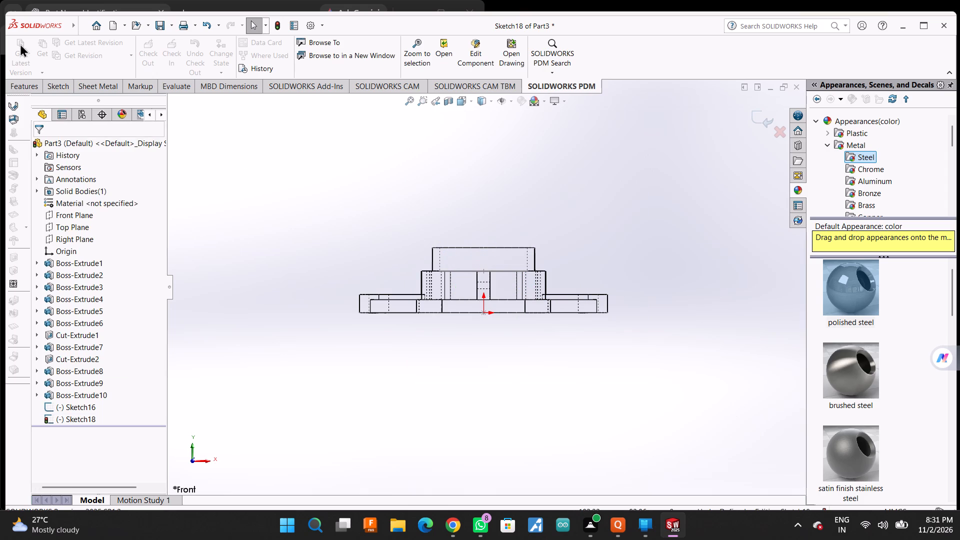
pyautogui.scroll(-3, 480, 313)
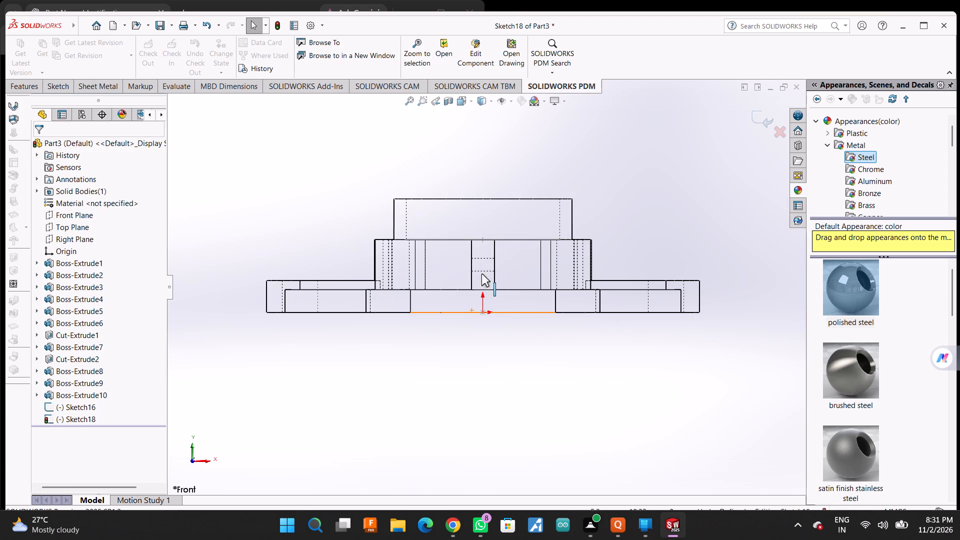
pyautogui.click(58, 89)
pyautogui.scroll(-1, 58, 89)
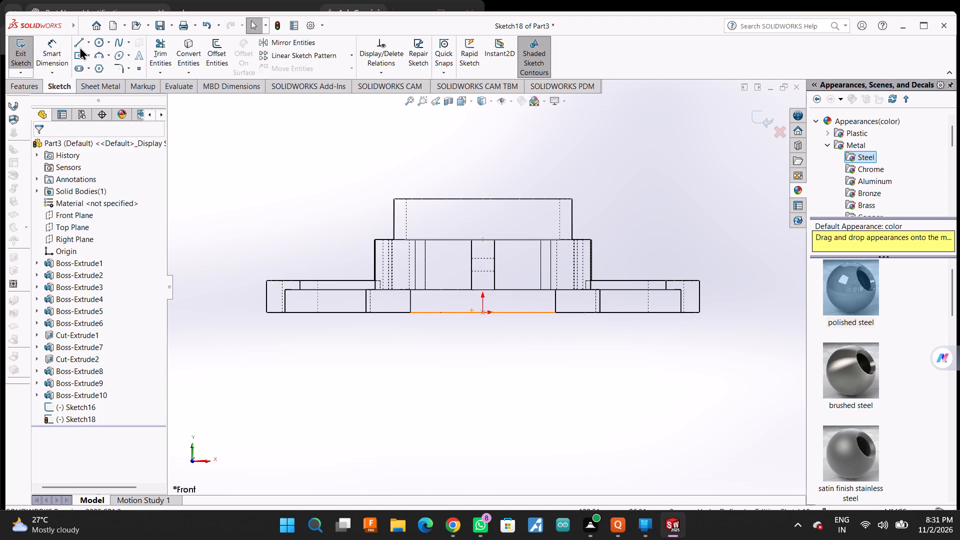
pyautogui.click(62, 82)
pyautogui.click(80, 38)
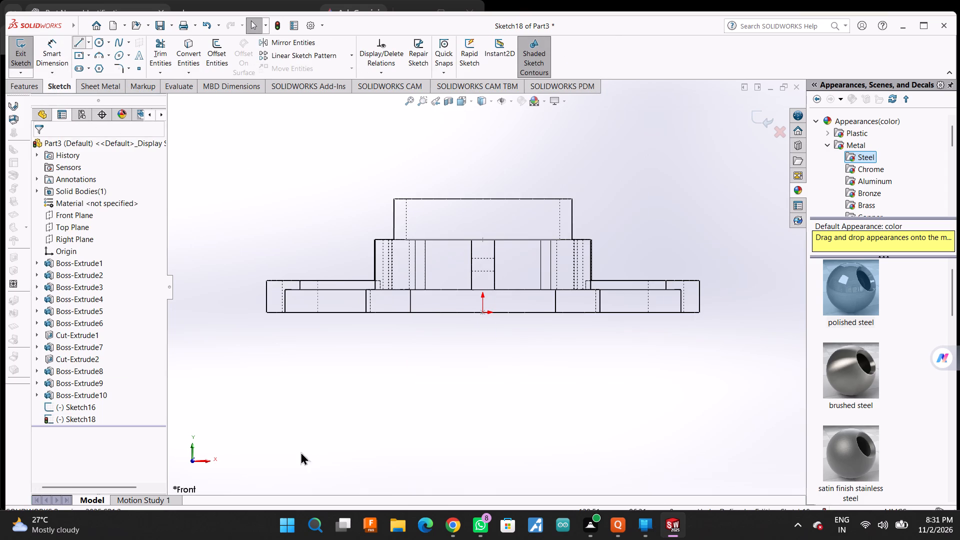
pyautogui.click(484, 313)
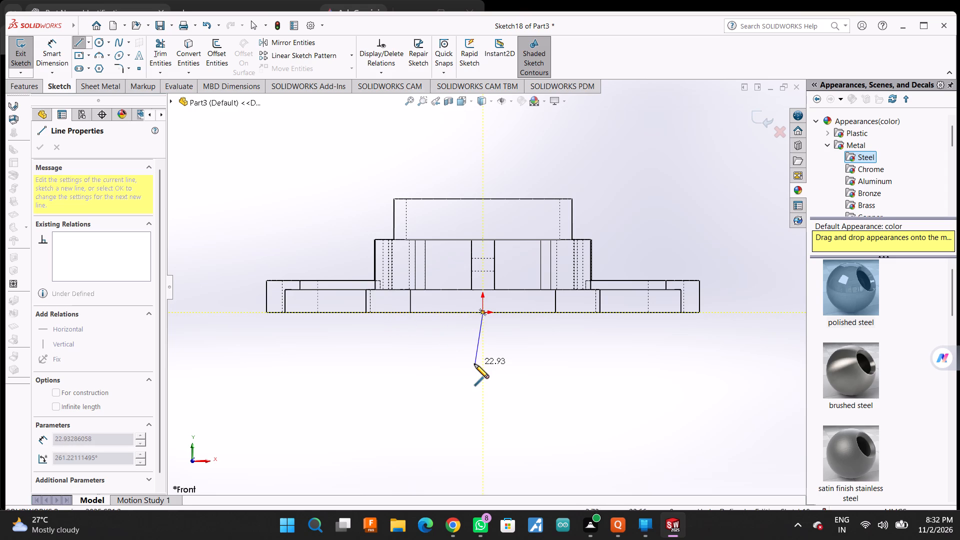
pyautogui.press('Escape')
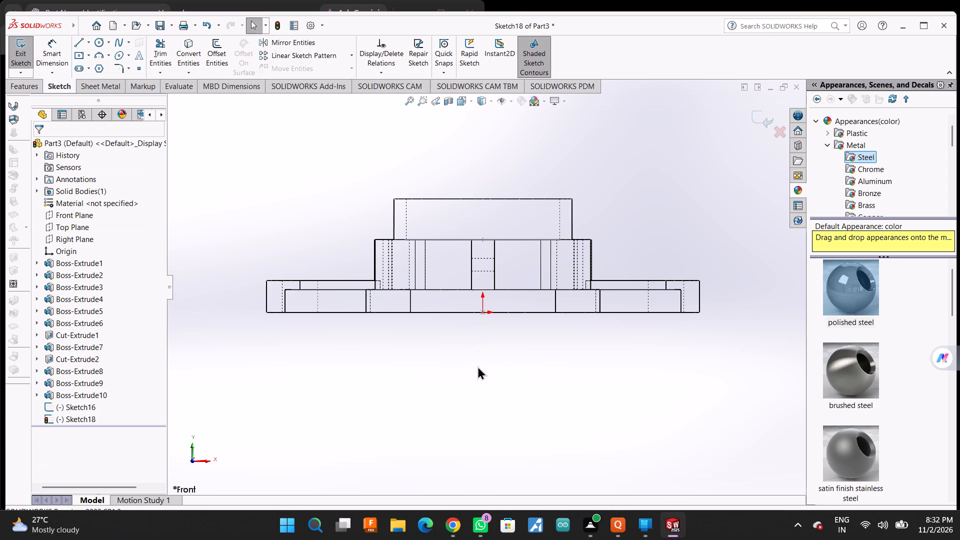
# Set the model's display style to Shaded With Edges.
pyautogui.scroll(2, 477, 366)
pyautogui.moveTo(578, 234); pyautogui.dragTo(576, 292, button='middle')
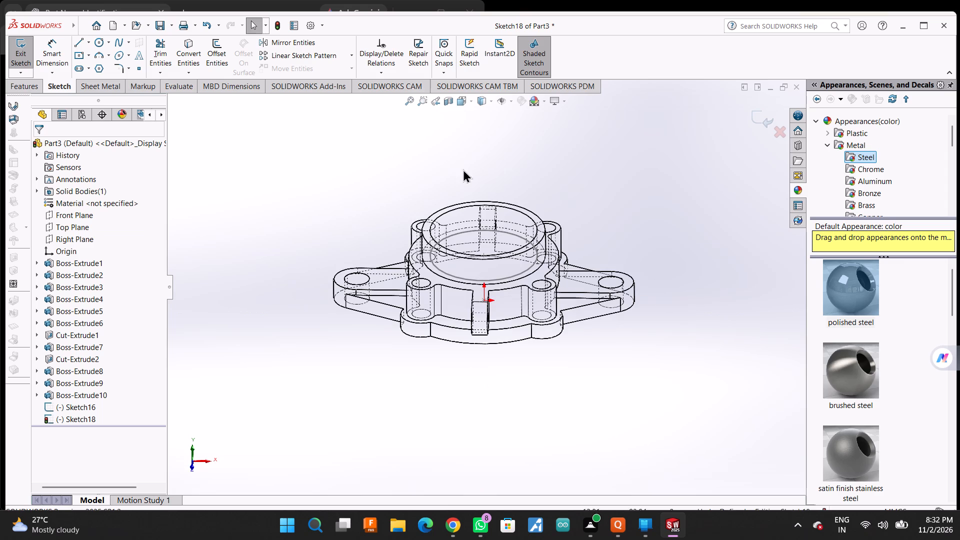
pyautogui.click(489, 103)
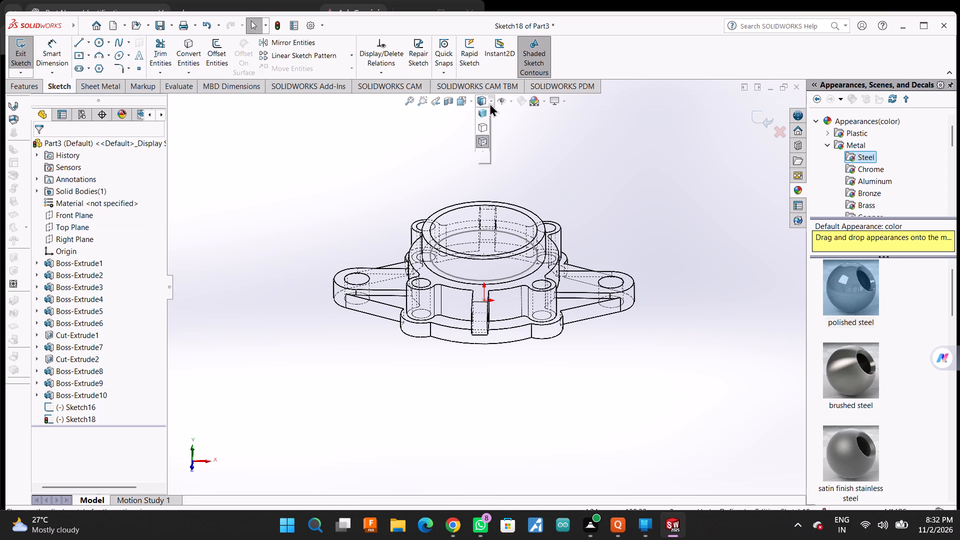
pyautogui.click(482, 118)
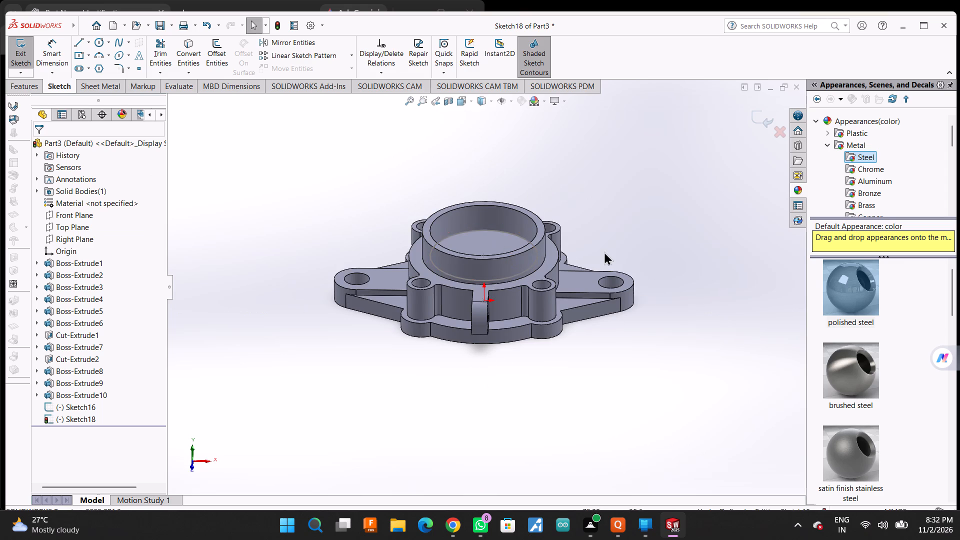
# Inspect the model's interior in a temporary section view cut at the Front Plane.
pyautogui.click(93, 220)
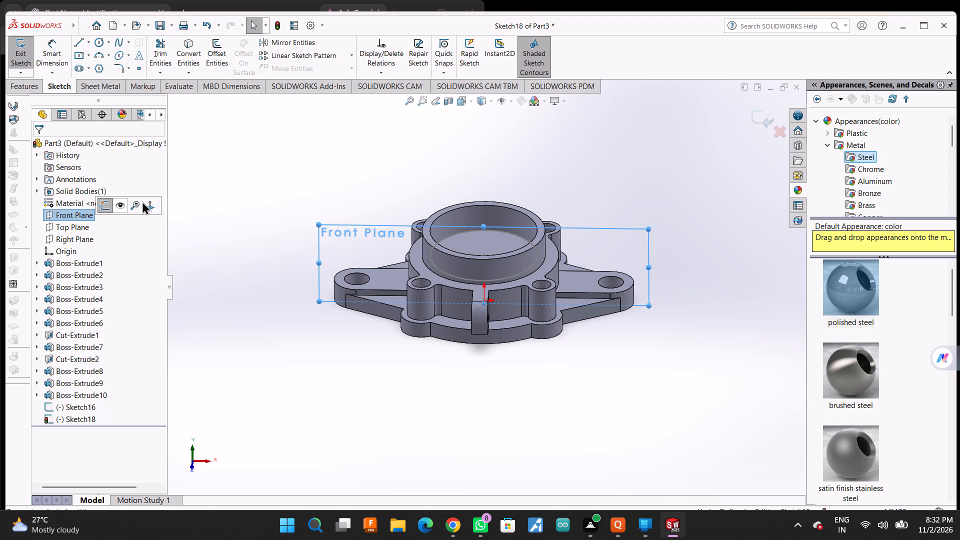
pyautogui.click(142, 201)
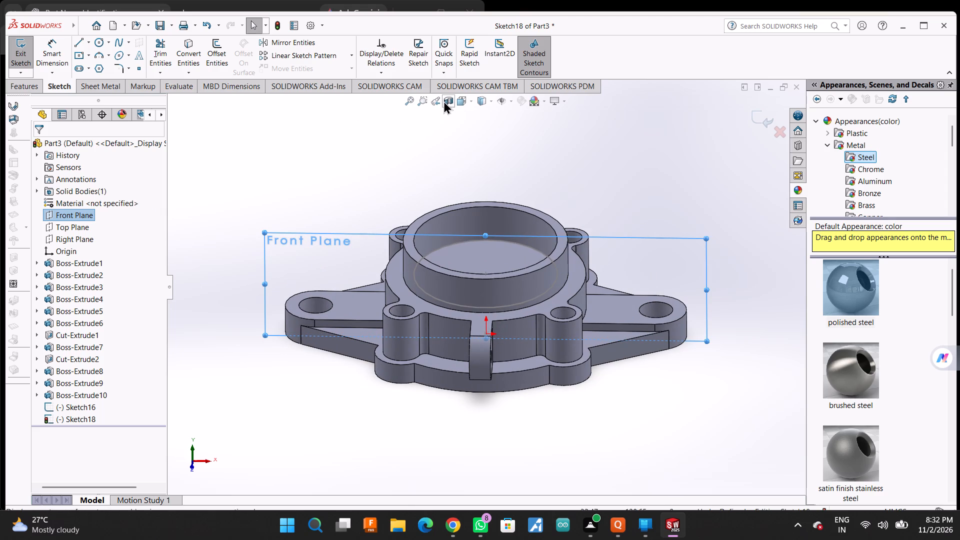
pyautogui.click(445, 100)
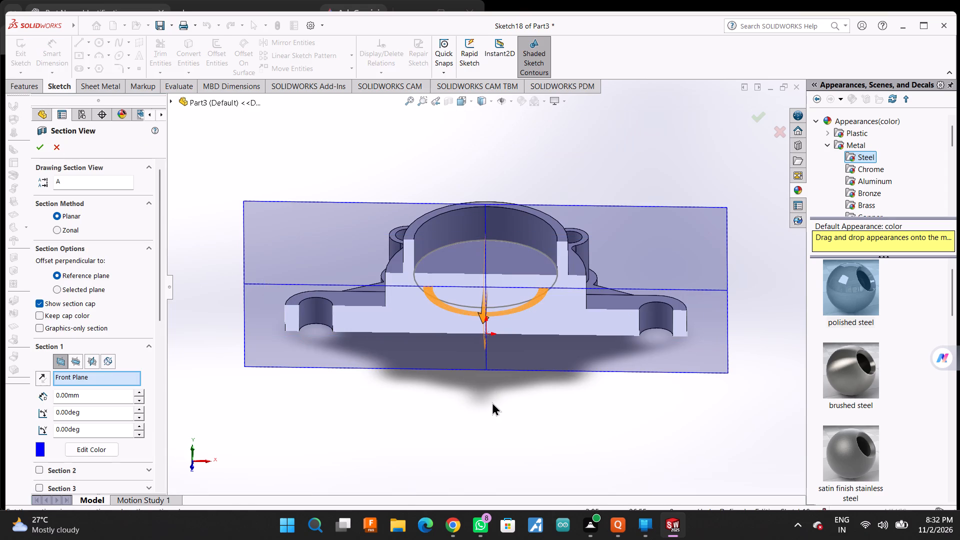
pyautogui.moveTo(492, 402); pyautogui.dragTo(501, 344, button='middle')
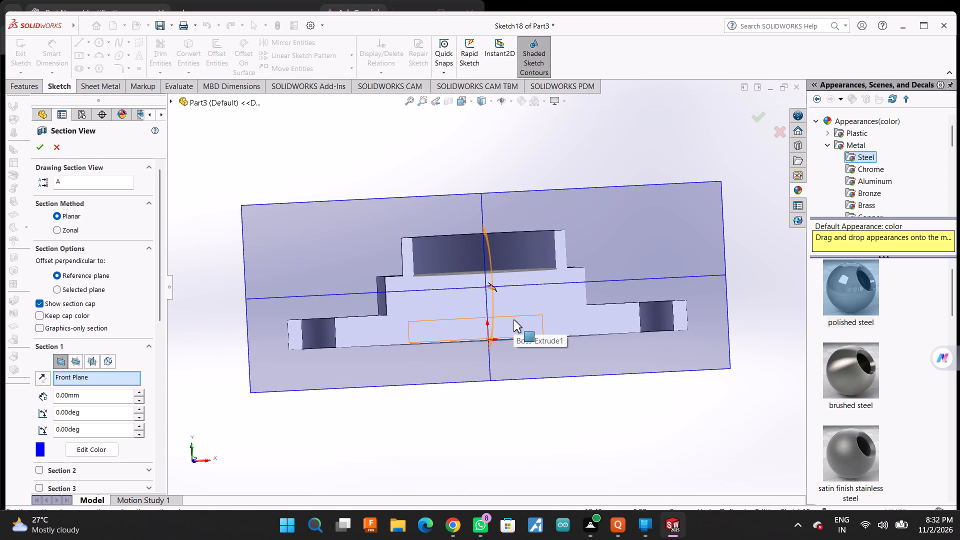
pyautogui.press('Escape')
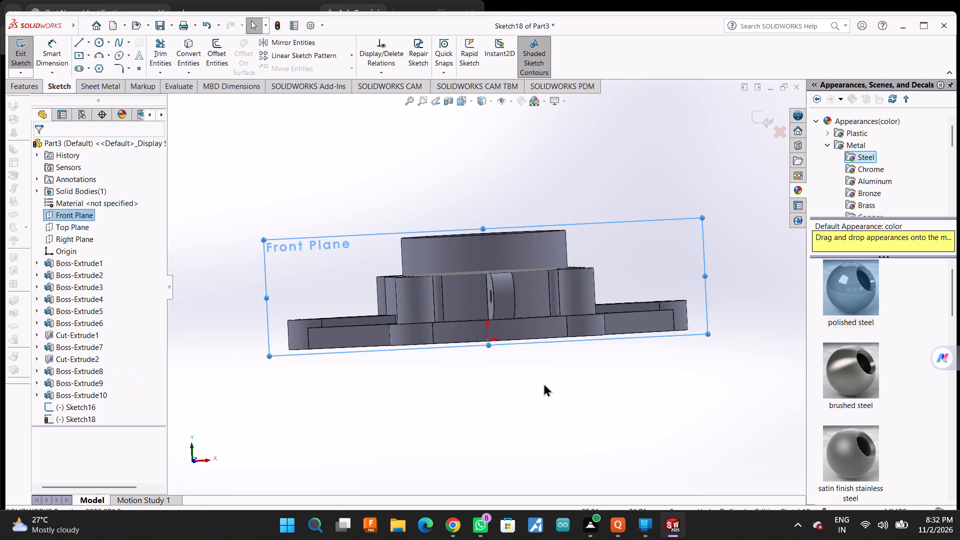
# Exit the emptied Front Plane sketch.
pyautogui.scroll(-1, 604, 198)
pyautogui.moveTo(604, 198); pyautogui.dragTo(615, 316, button='middle')
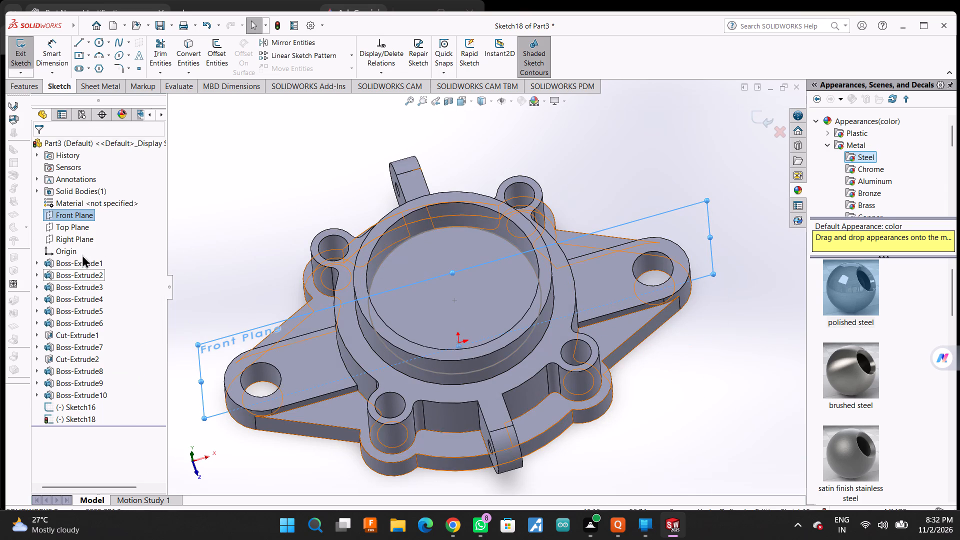
pyautogui.click(623, 283)
pyautogui.click(567, 240)
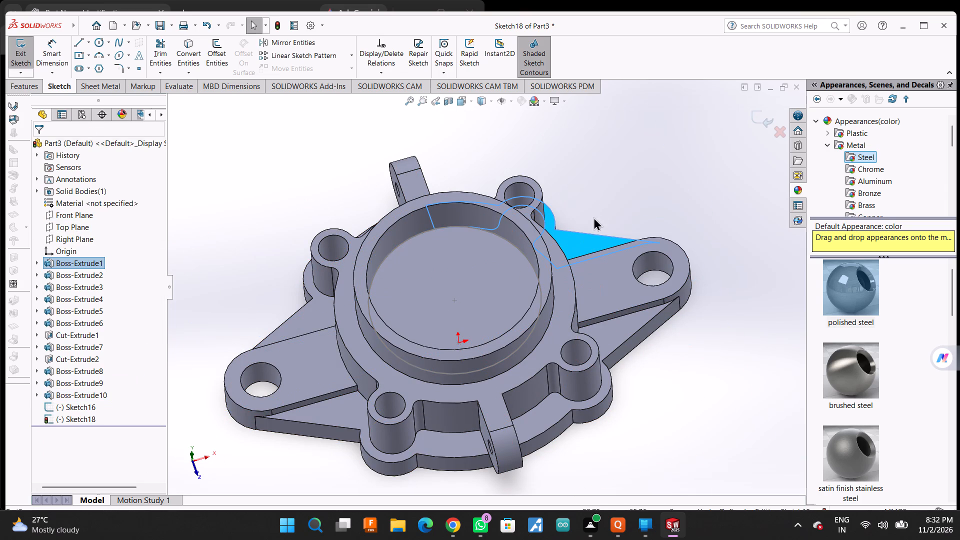
pyautogui.click(523, 198)
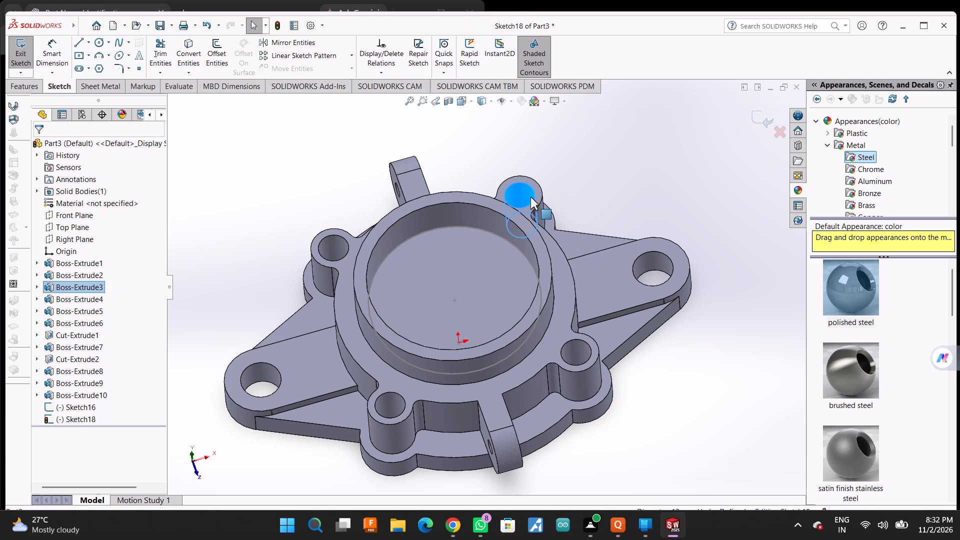
pyautogui.click(528, 192)
pyautogui.click(765, 115)
# Sketch four 6 mm radius circles over the bolt boss holes, on the face carrying the bosses around the central collar.
pyautogui.click(530, 194)
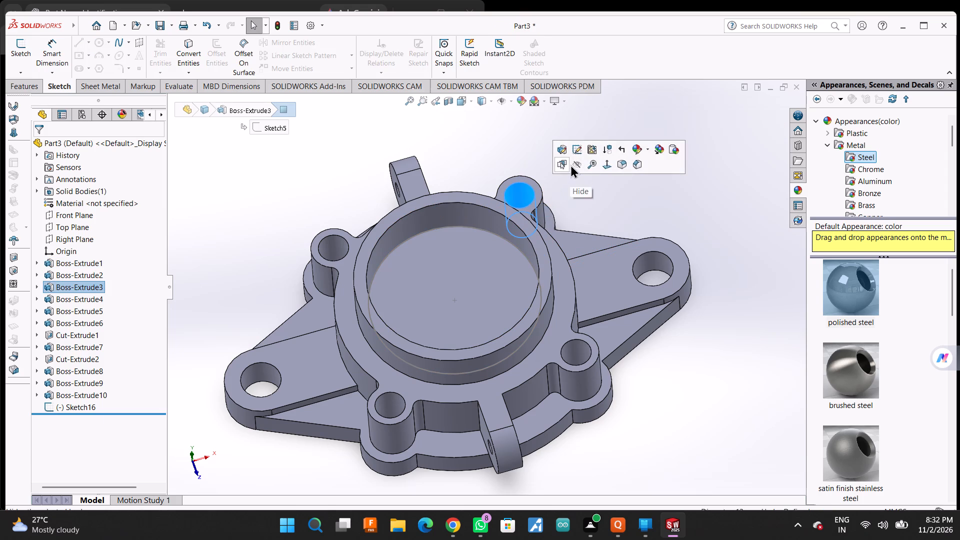
pyautogui.click(653, 121)
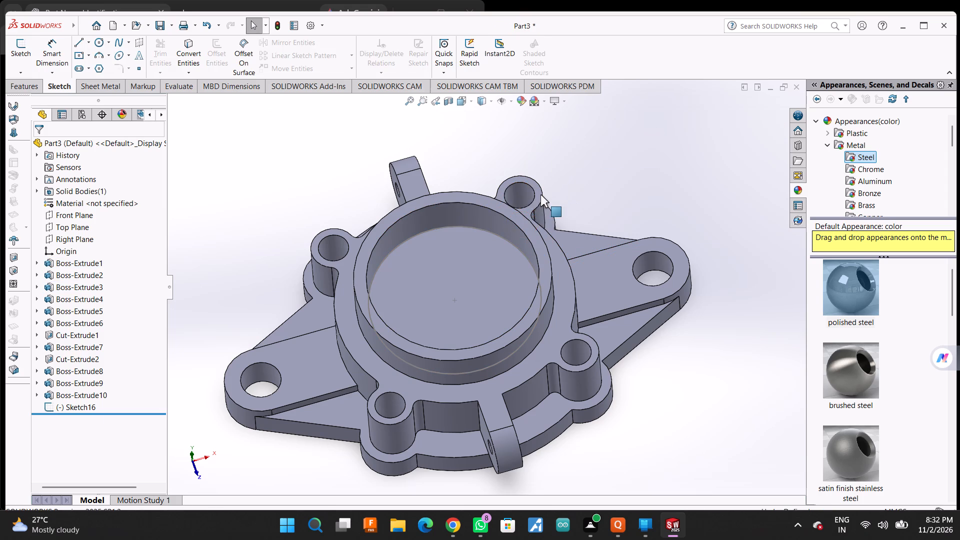
pyautogui.click(540, 194)
pyautogui.click(580, 167)
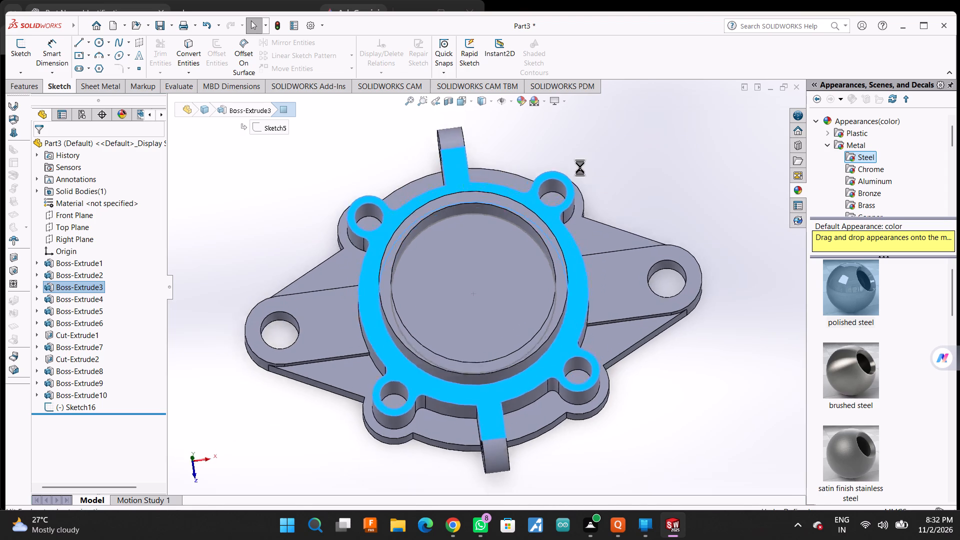
pyautogui.click(95, 38)
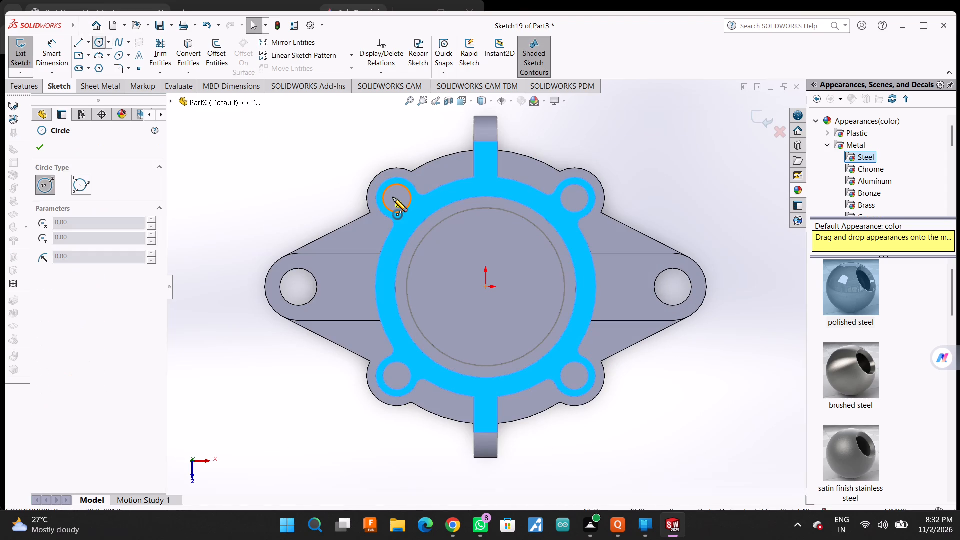
pyautogui.click(396, 199)
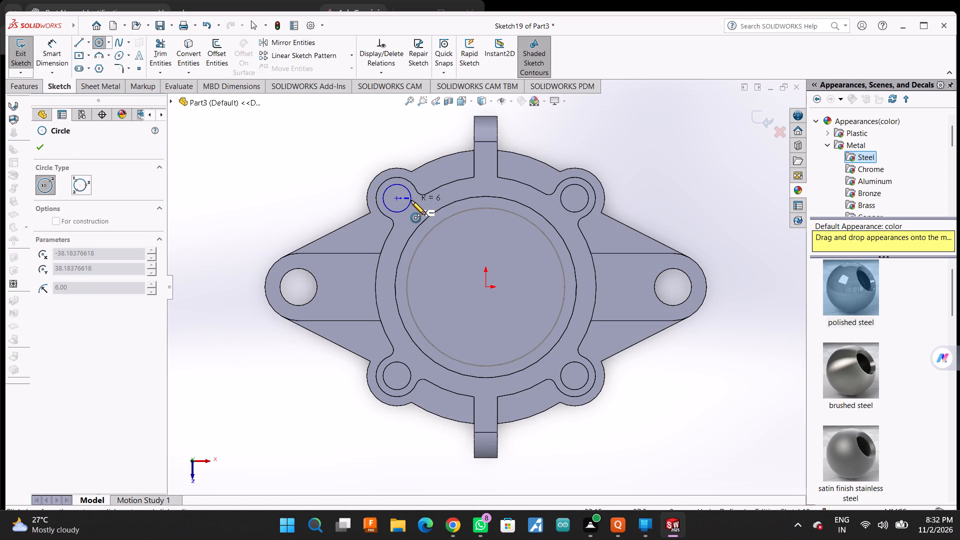
pyautogui.click(411, 200)
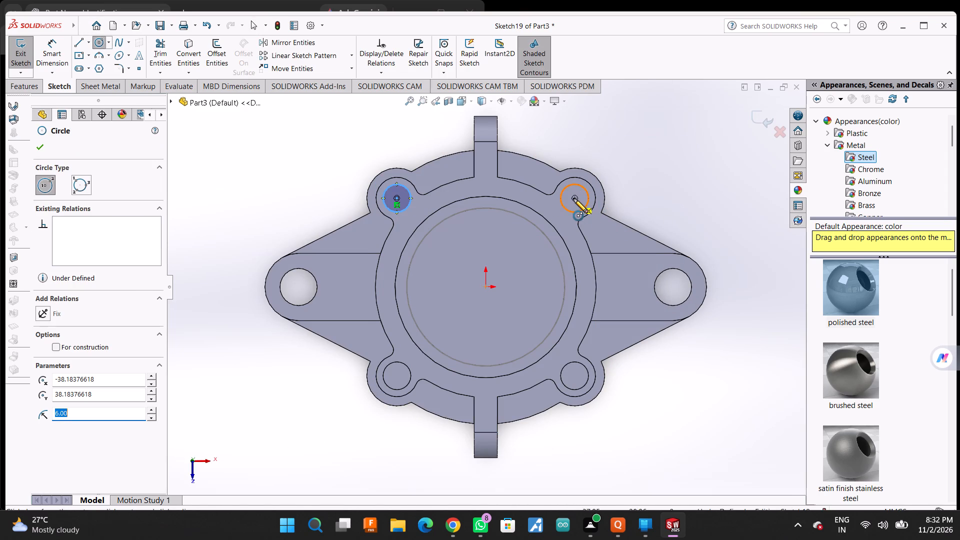
pyautogui.click(573, 198)
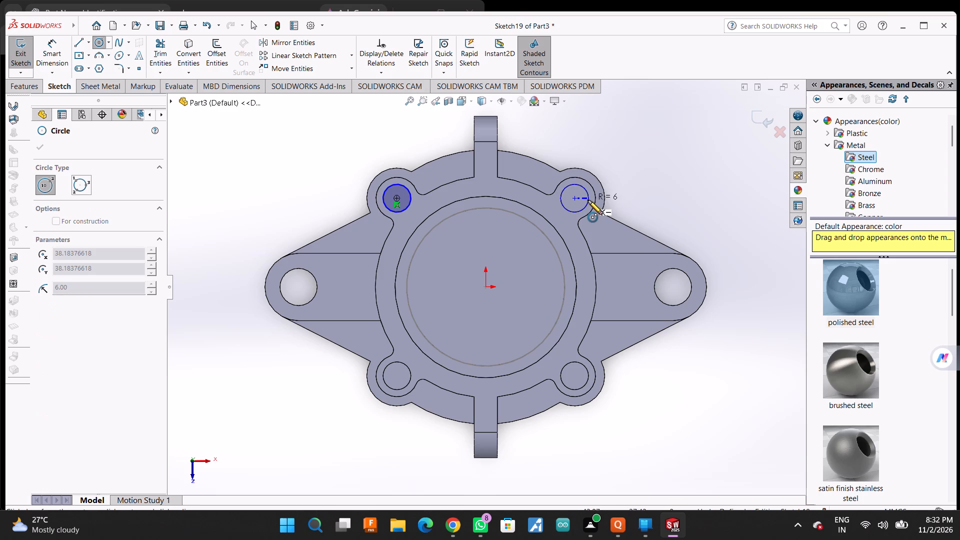
pyautogui.click(588, 200)
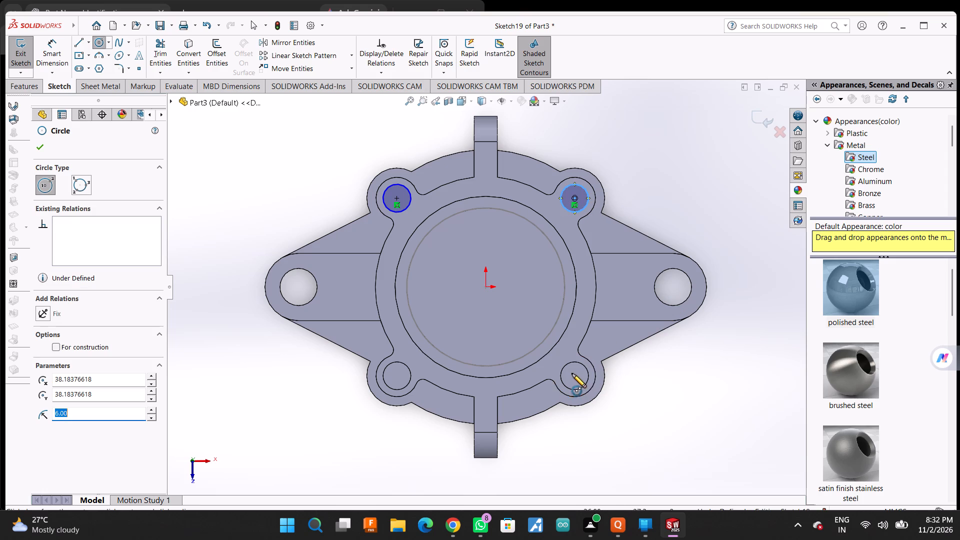
pyautogui.click(576, 374)
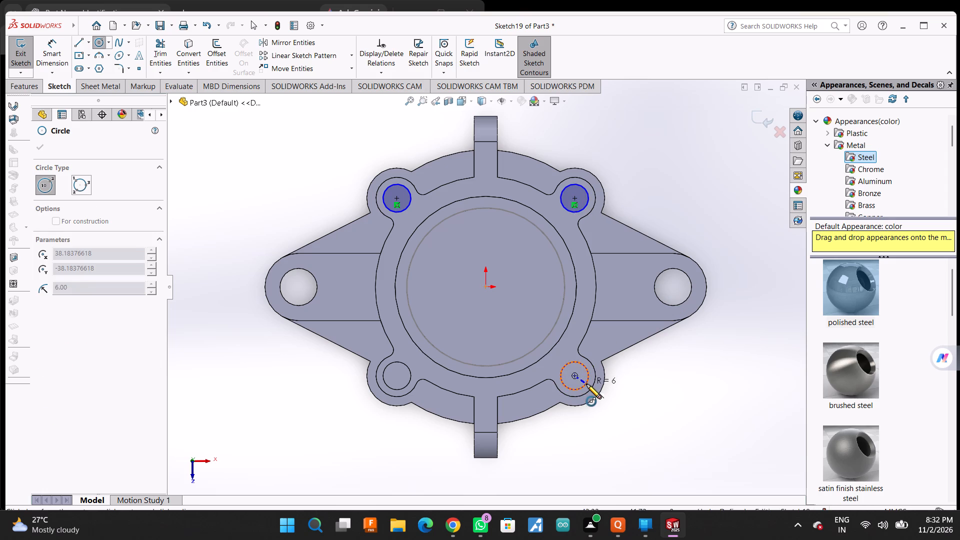
pyautogui.click(586, 384)
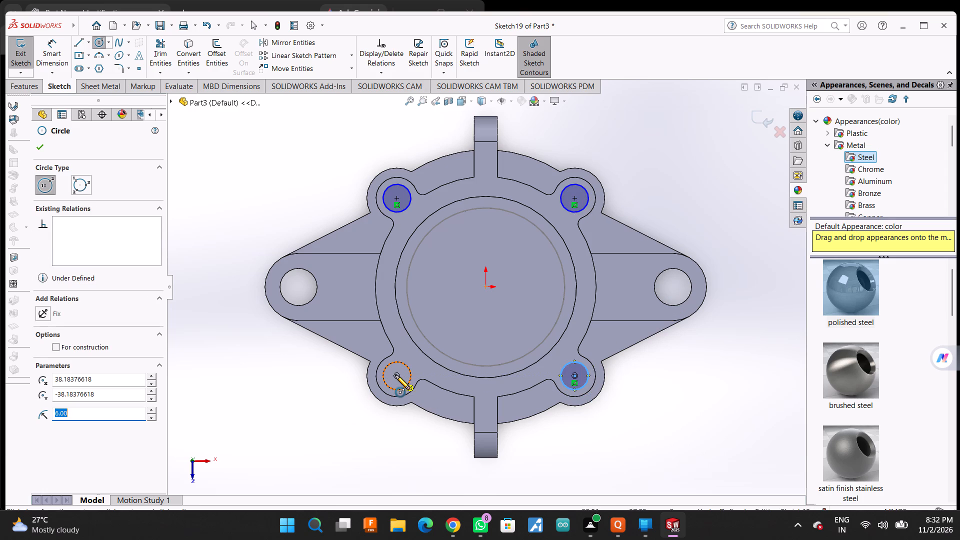
pyautogui.click(395, 375)
pyautogui.click(390, 364)
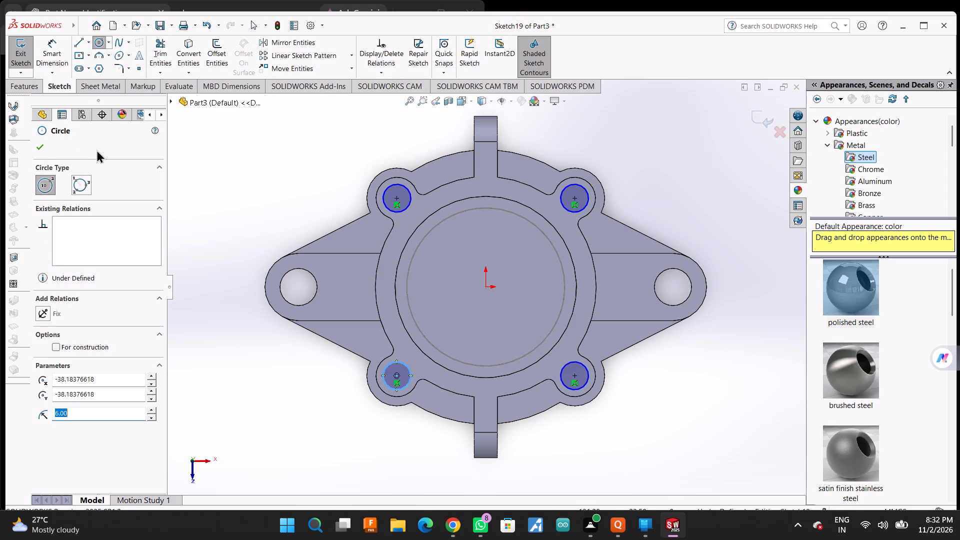
pyautogui.click(35, 144)
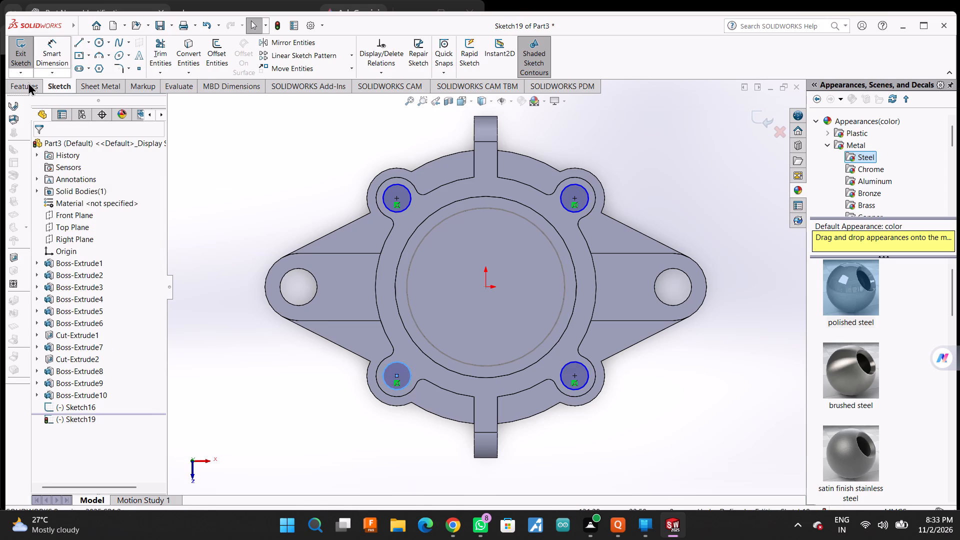
# Cut the four boss hole circles with an Extruded Cut from the sketch plane using the Up To Next end condition.
pyautogui.click(28, 82)
pyautogui.click(169, 44)
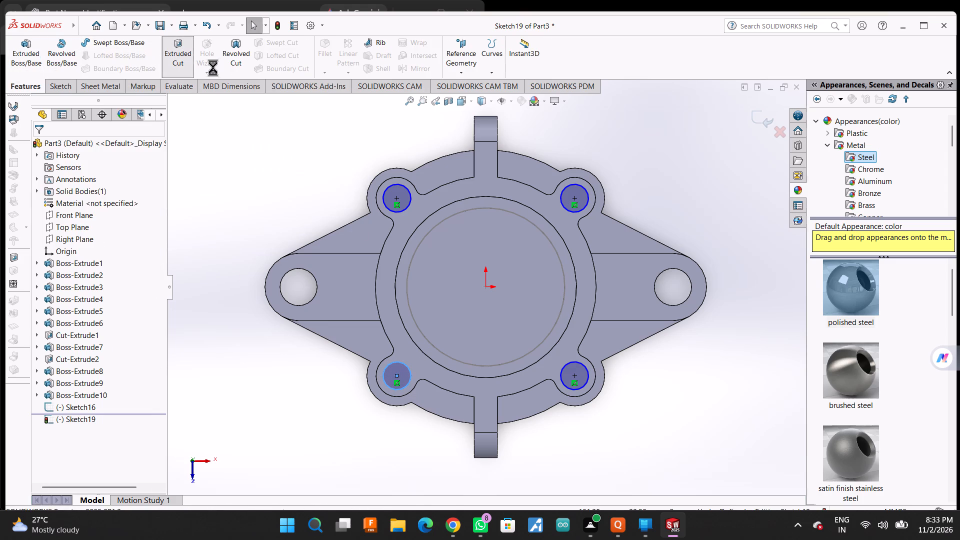
pyautogui.moveTo(646, 414); pyautogui.dragTo(644, 344, button='middle')
pyautogui.scroll(-1, 642, 401)
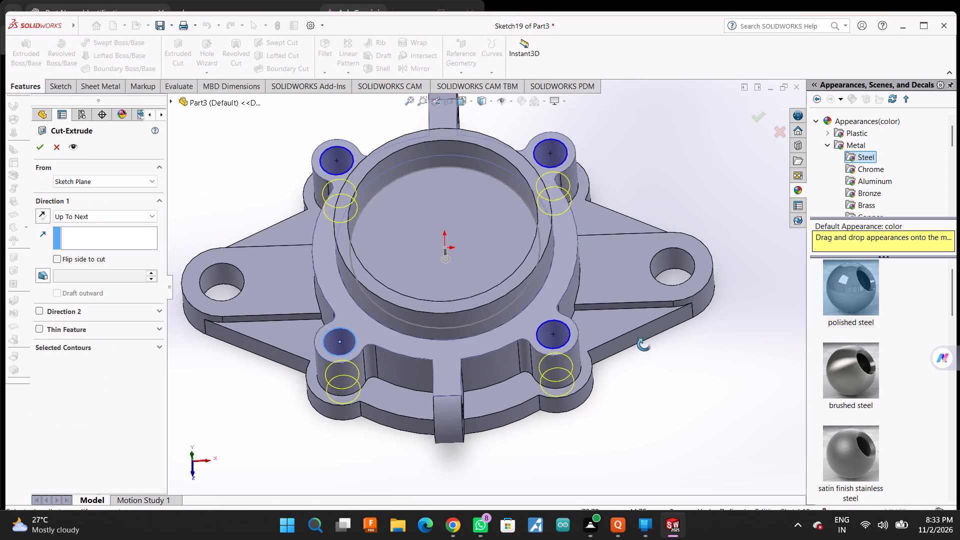
pyautogui.moveTo(644, 344); pyautogui.dragTo(648, 311, button='middle')
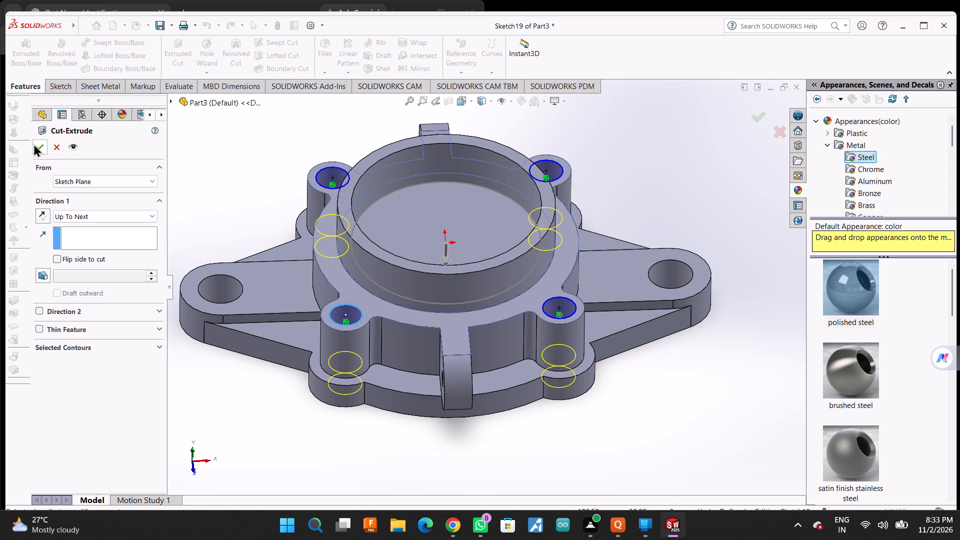
pyautogui.click(34, 143)
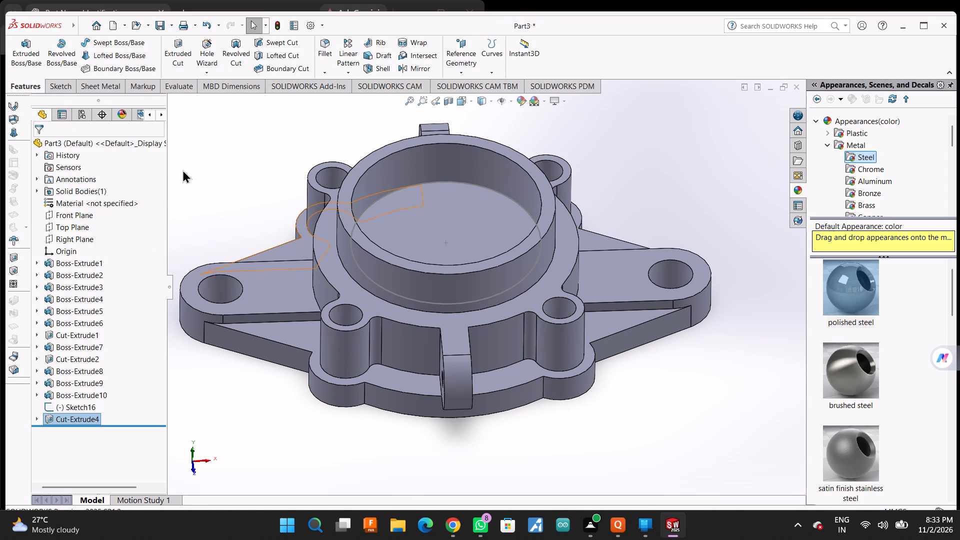
# View the model normal to the Front Plane and start a planar section view cut at that plane.
pyautogui.moveTo(220, 180); pyautogui.dragTo(212, 251, button='middle')
pyautogui.scroll(1, 239, 276)
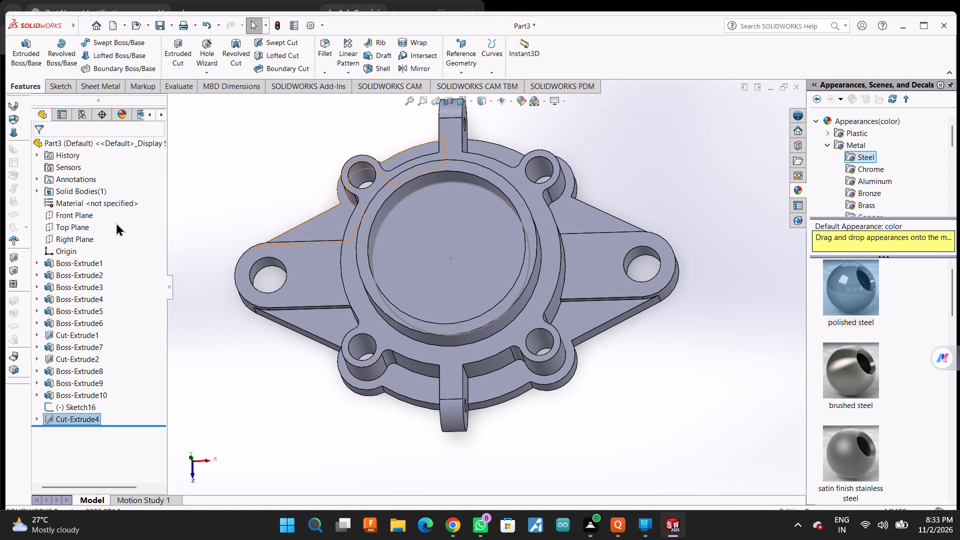
pyautogui.click(80, 214)
pyautogui.click(128, 199)
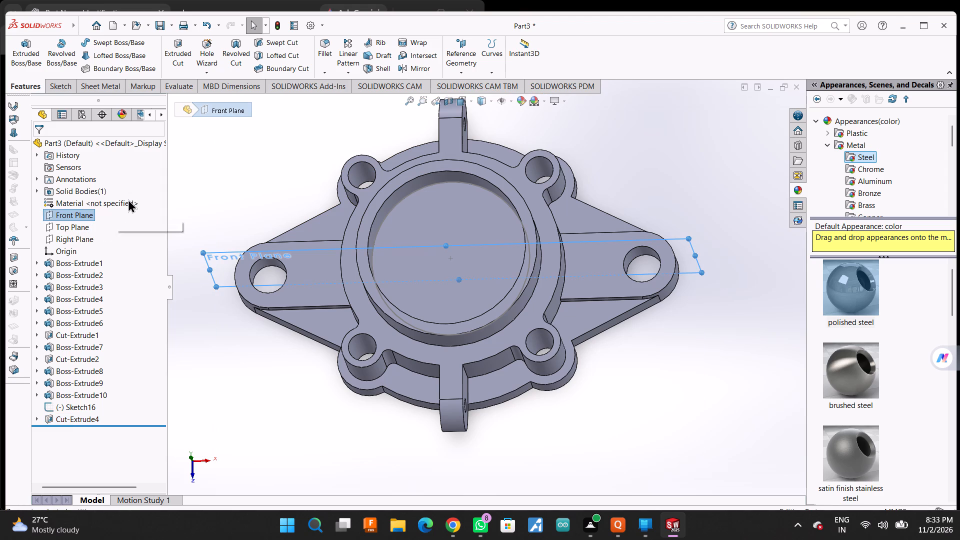
pyautogui.click(81, 215)
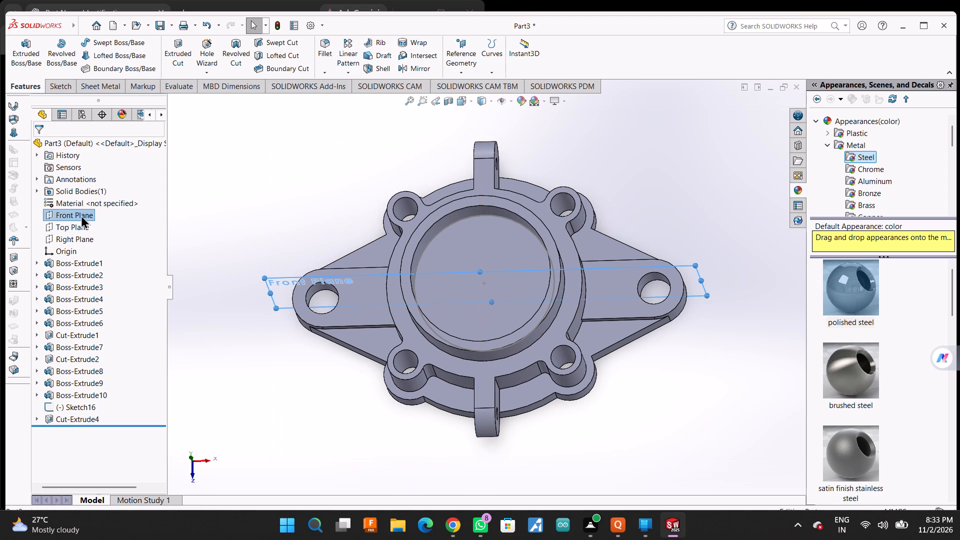
pyautogui.click(99, 217)
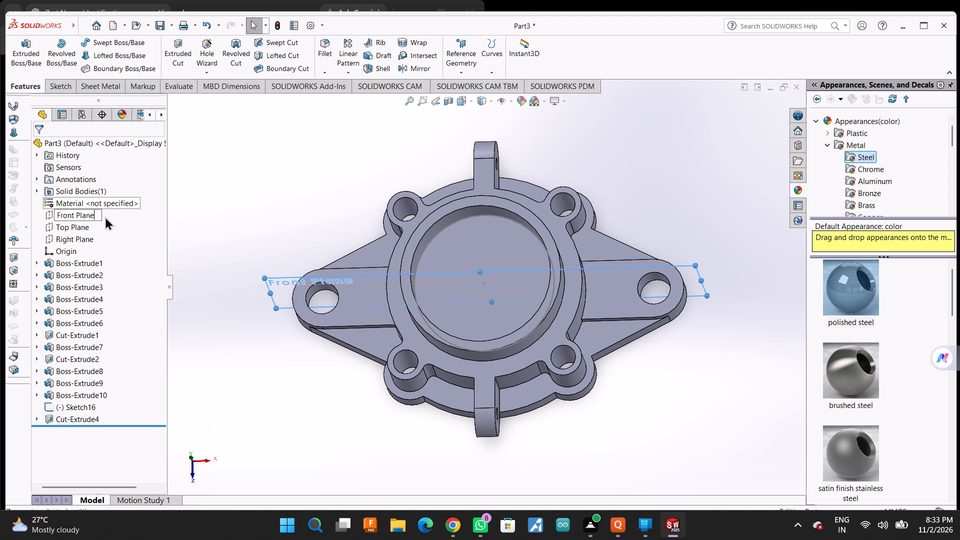
pyautogui.click(105, 216)
pyautogui.click(157, 206)
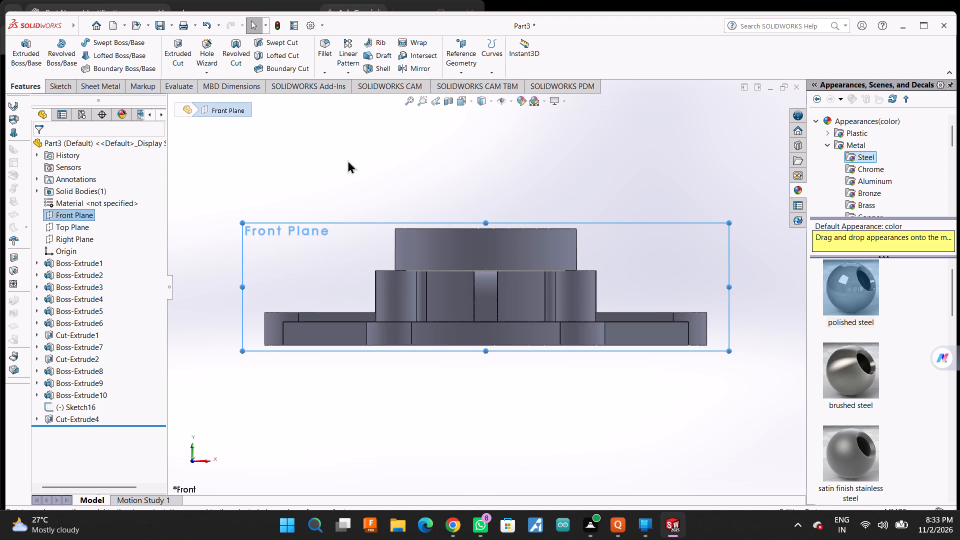
pyautogui.click(452, 100)
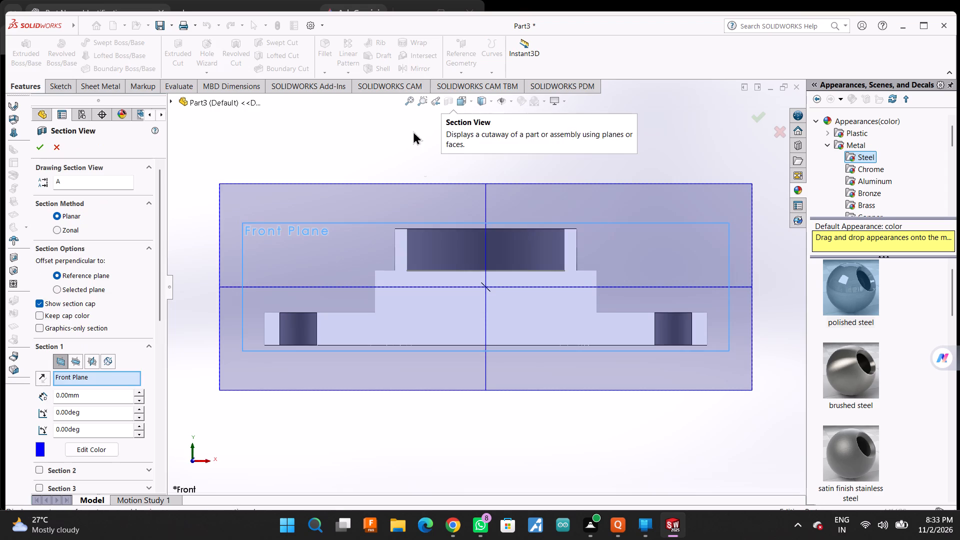
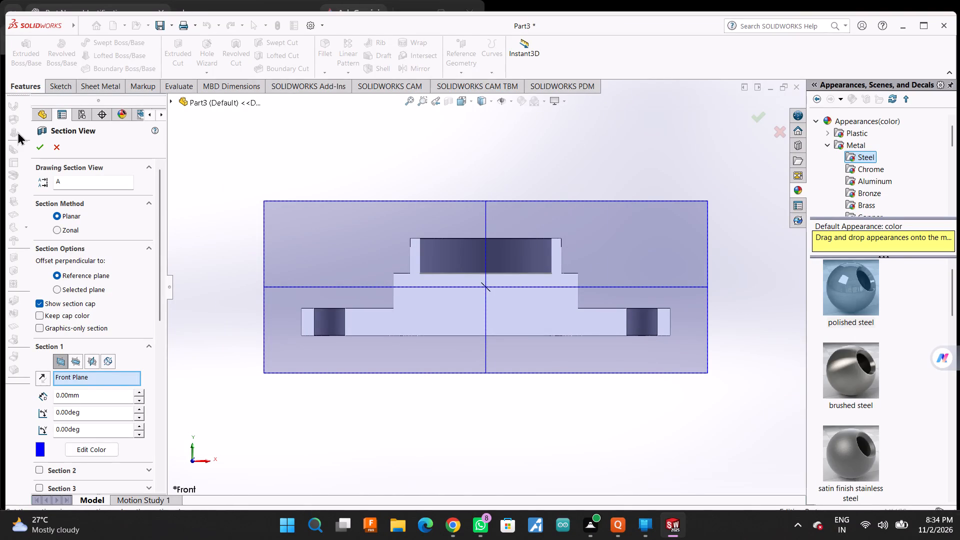
# Apply the planar section view cut at the Front Plane.
pyautogui.click(34, 146)
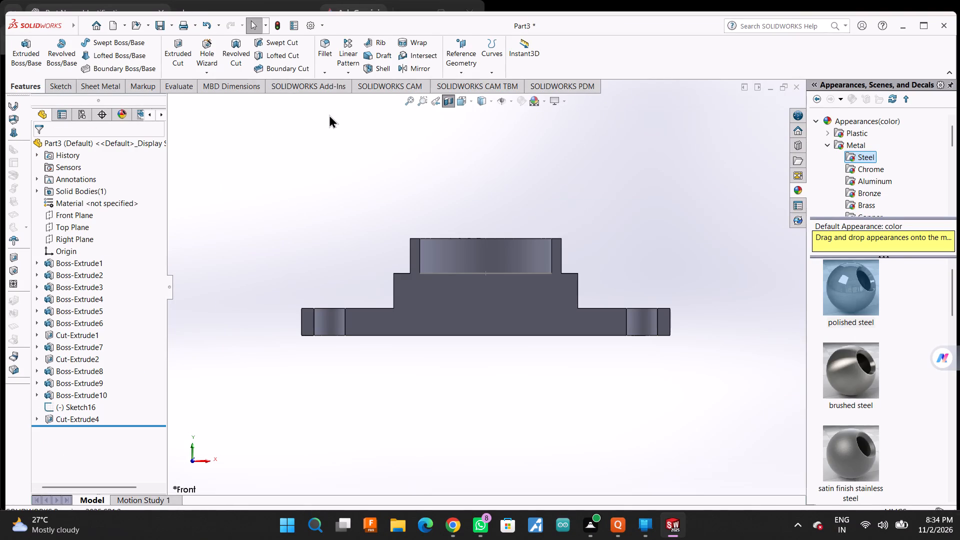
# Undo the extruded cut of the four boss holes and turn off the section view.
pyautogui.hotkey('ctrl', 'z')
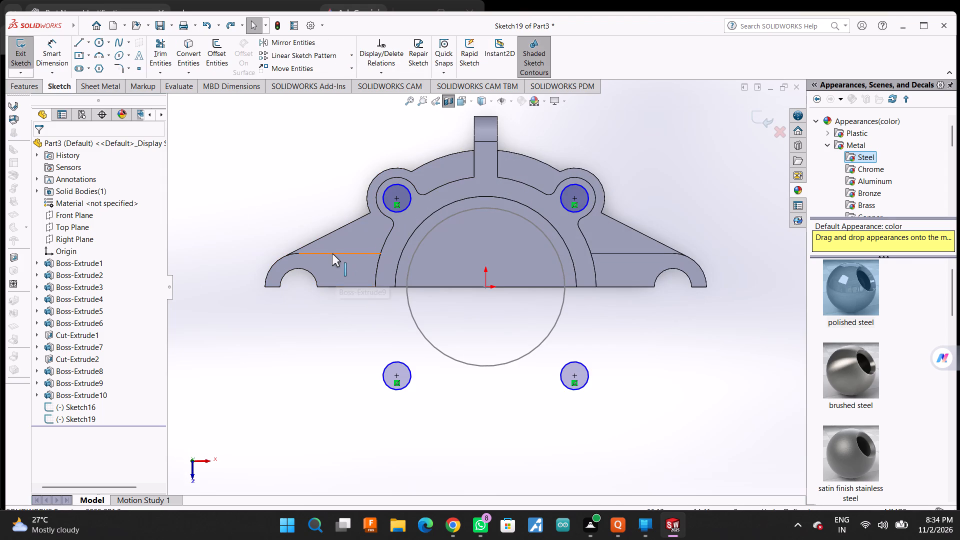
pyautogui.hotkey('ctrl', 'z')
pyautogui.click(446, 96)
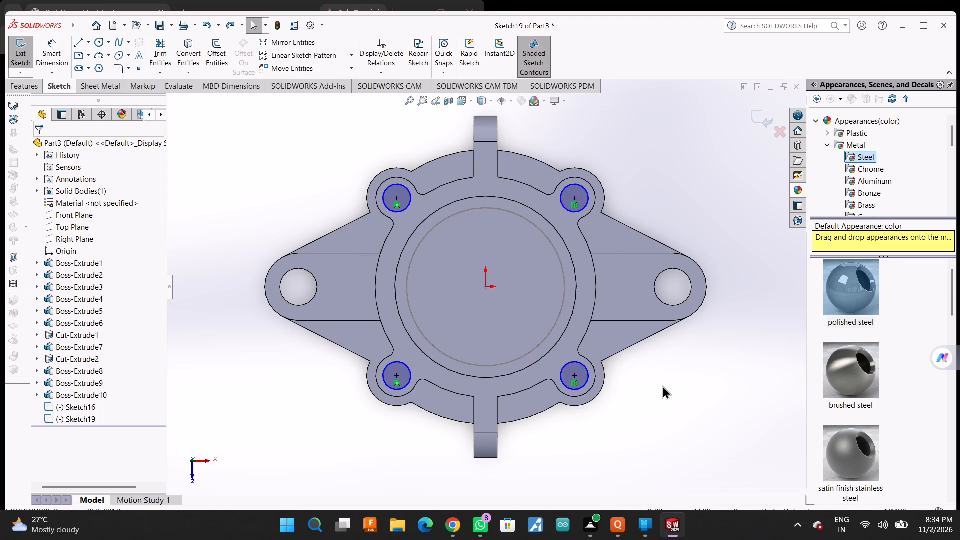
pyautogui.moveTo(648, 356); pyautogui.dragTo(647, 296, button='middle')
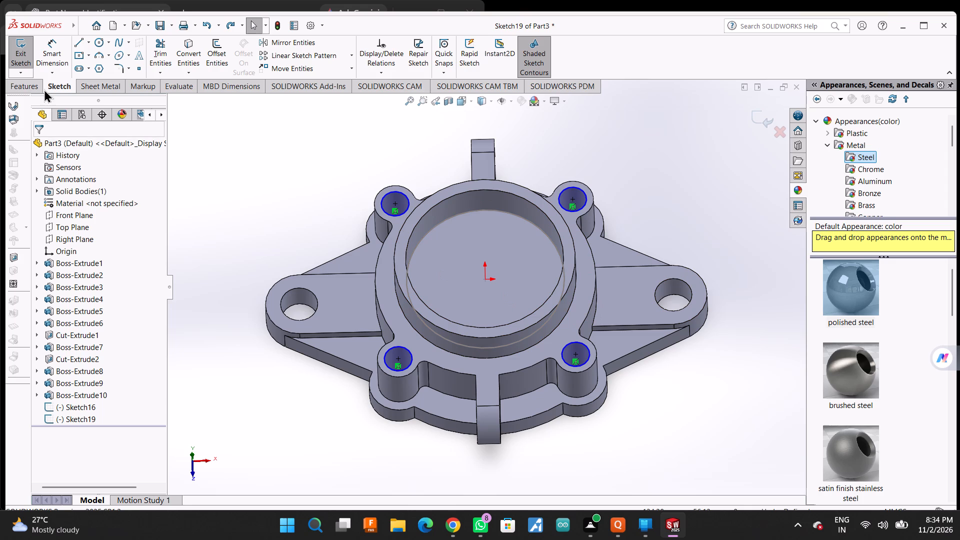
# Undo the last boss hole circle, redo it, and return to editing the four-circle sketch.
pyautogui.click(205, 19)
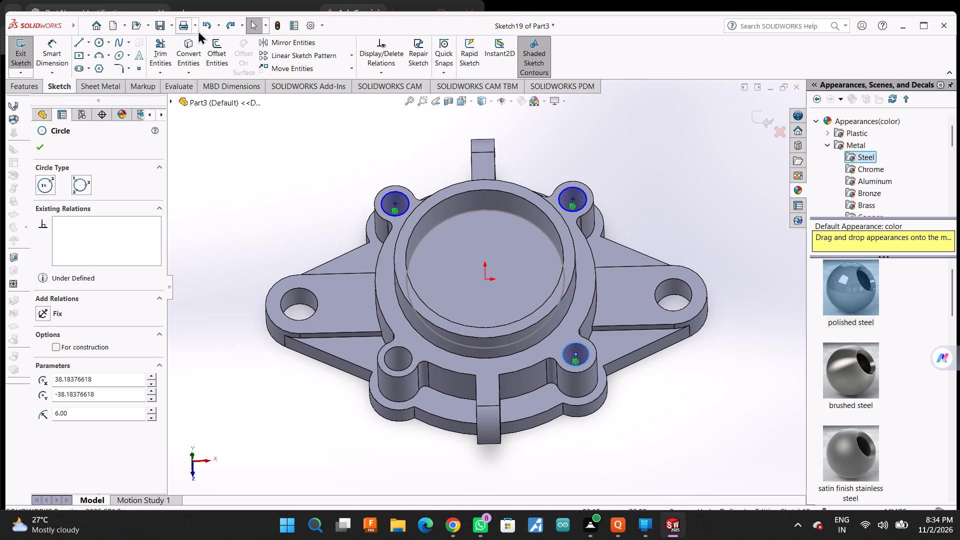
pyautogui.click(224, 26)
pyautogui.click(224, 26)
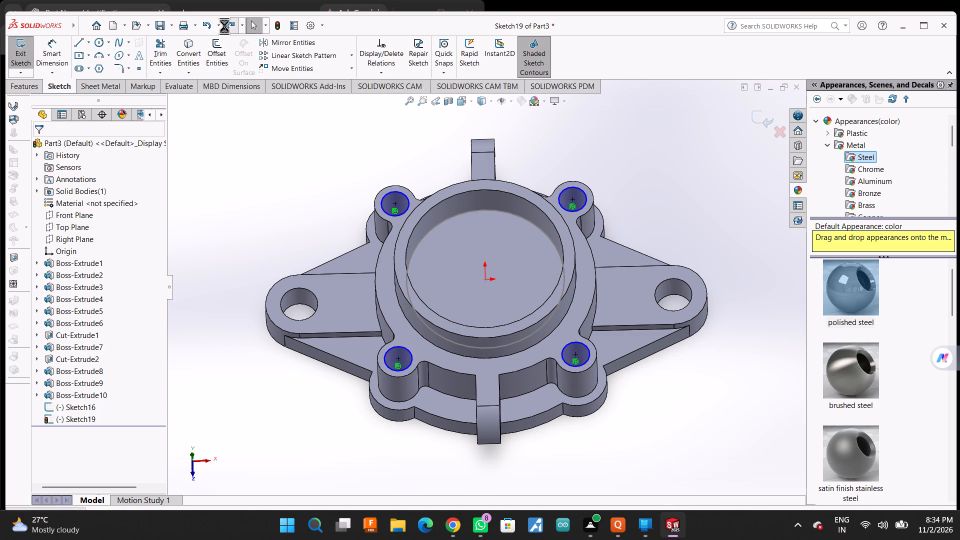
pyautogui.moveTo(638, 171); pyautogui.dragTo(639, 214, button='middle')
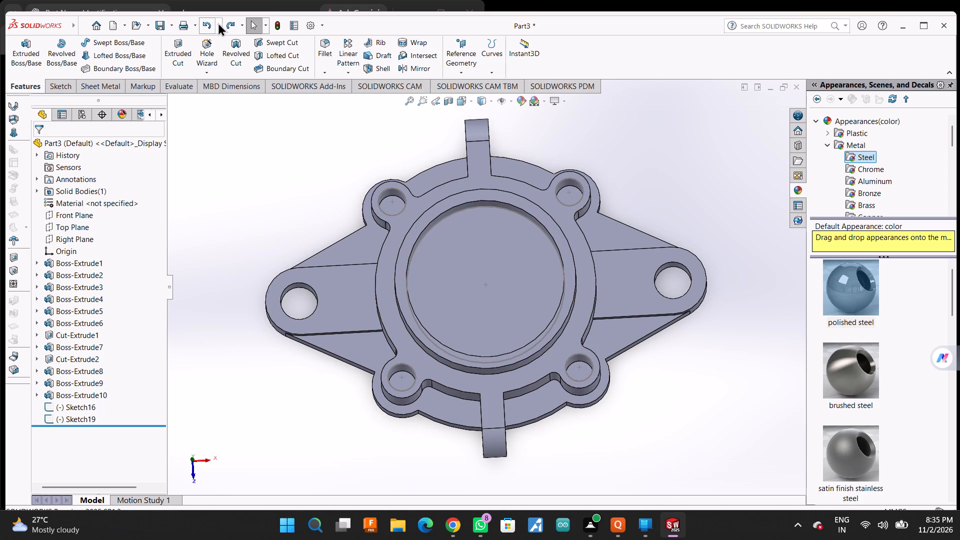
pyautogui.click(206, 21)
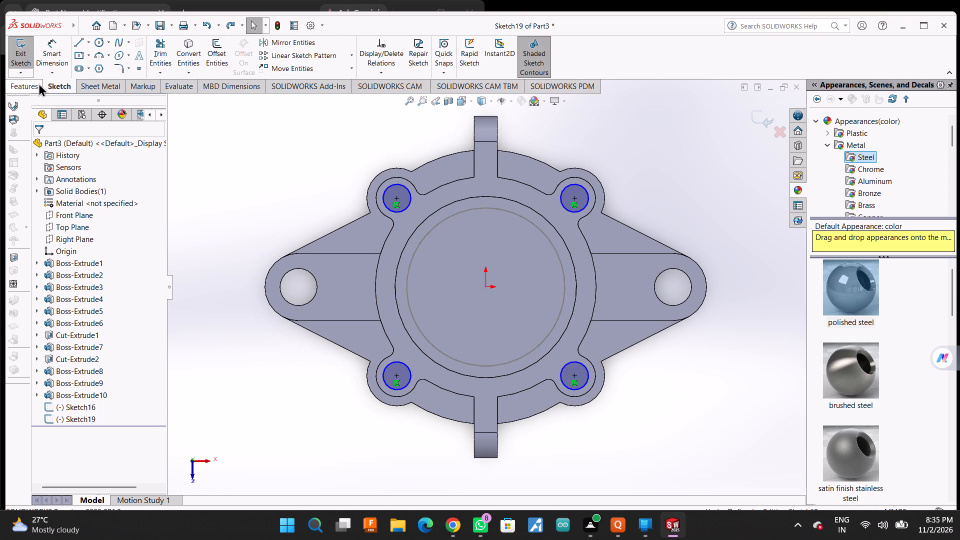
# Cut the four boss hole circles with an Extruded Cut from the sketch plane using the Up To Next end condition.
pyautogui.click(38, 83)
pyautogui.click(169, 40)
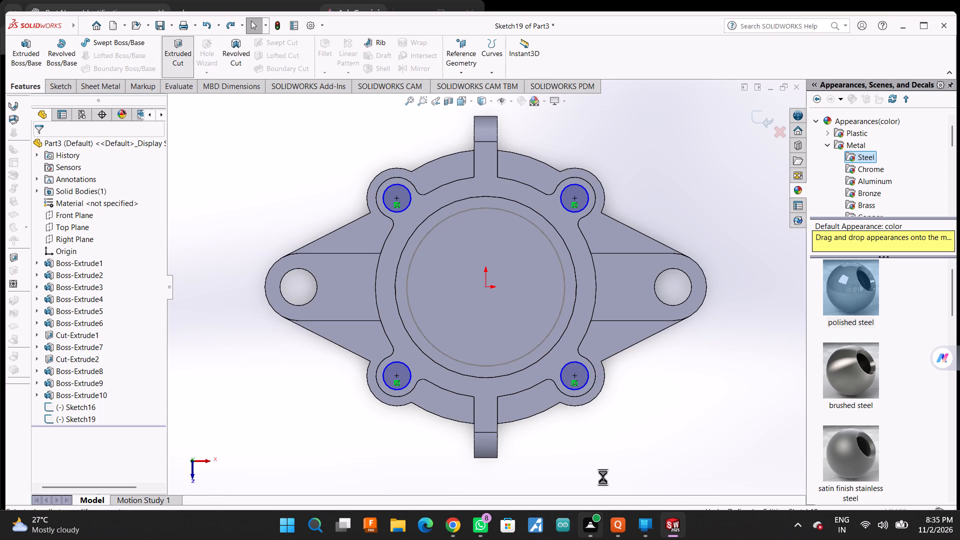
pyautogui.moveTo(640, 410); pyautogui.dragTo(640, 409, button='middle')
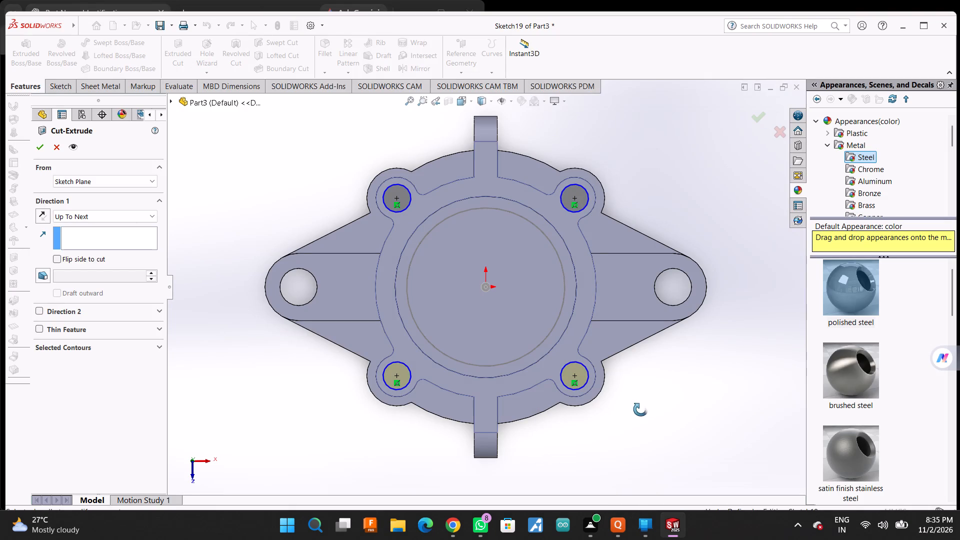
pyautogui.moveTo(640, 409); pyautogui.dragTo(627, 337, button='middle')
pyautogui.click(45, 145)
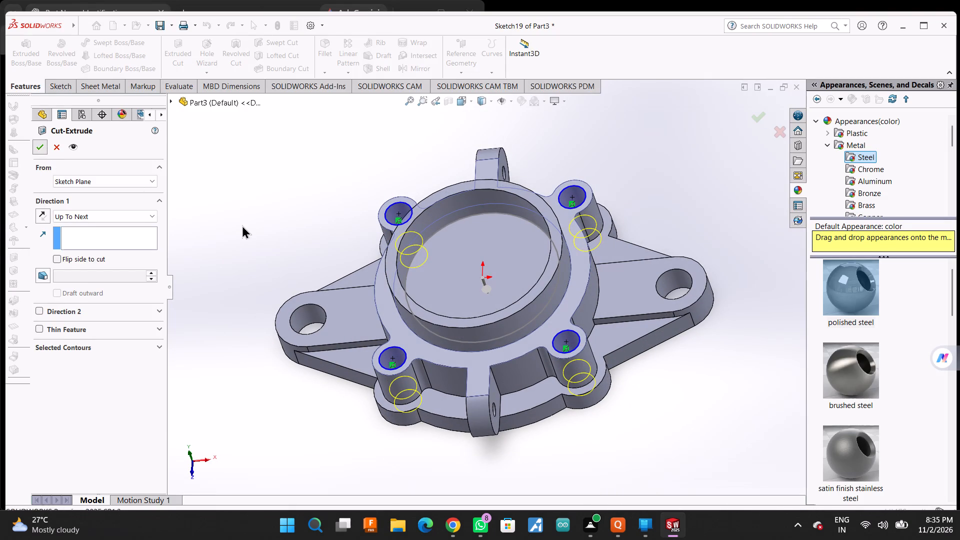
# Preview section cuts of the model at the Front, Right and Top Planes to examine its interior.
pyautogui.moveTo(380, 192); pyautogui.dragTo(399, 240, button='middle')
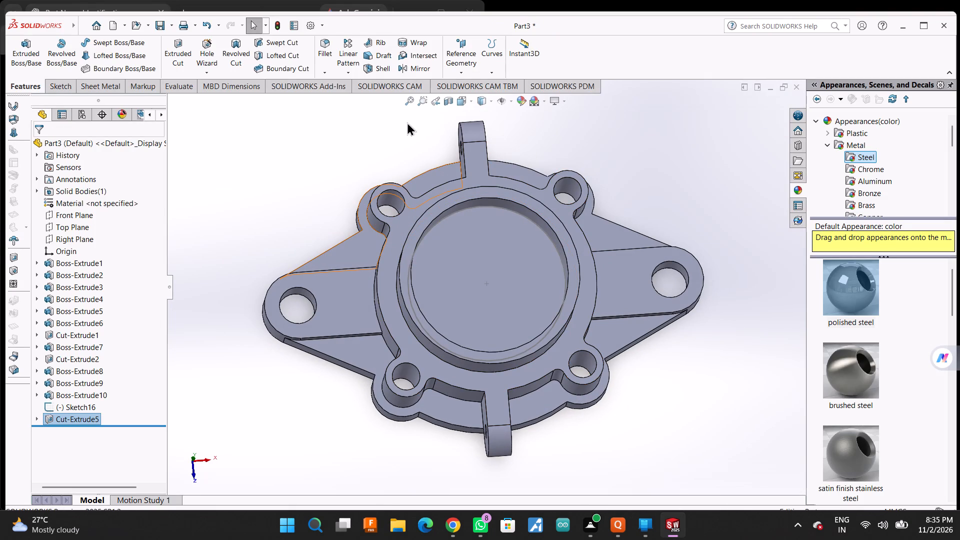
pyautogui.click(69, 216)
pyautogui.click(121, 201)
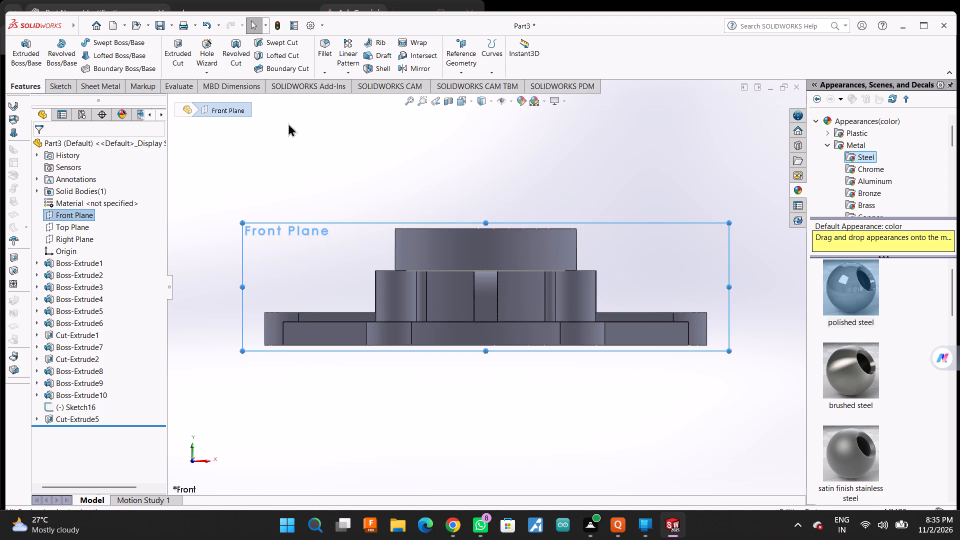
pyautogui.click(446, 99)
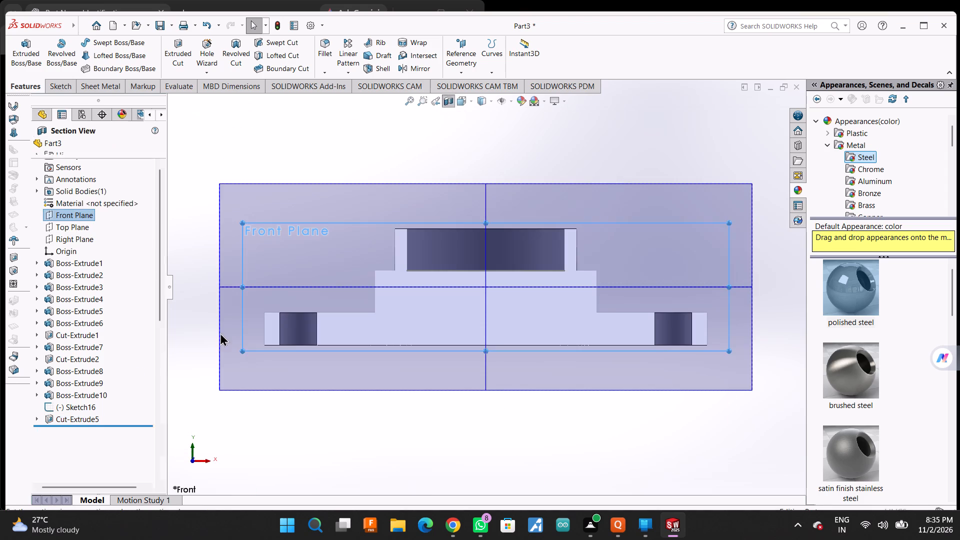
pyautogui.click(95, 361)
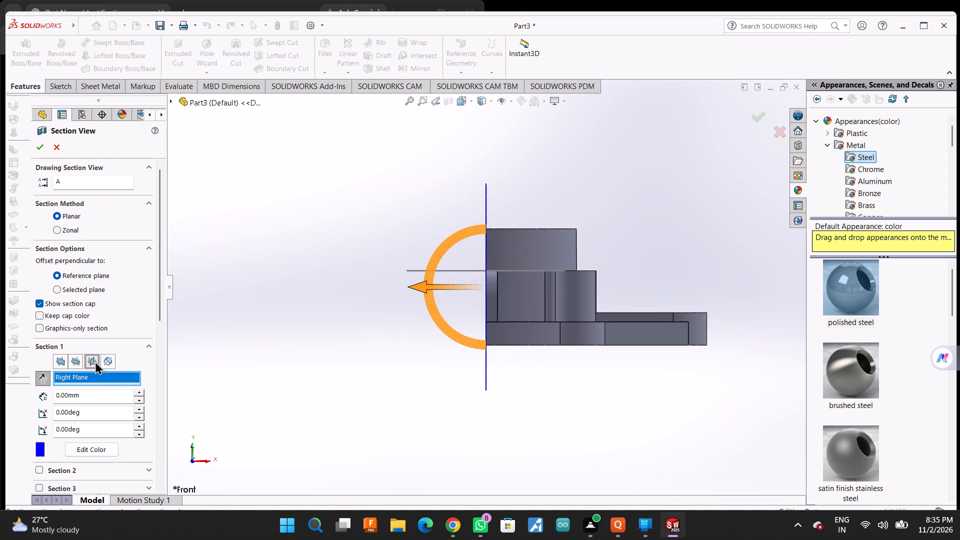
pyautogui.moveTo(314, 321); pyautogui.dragTo(368, 336, button='middle')
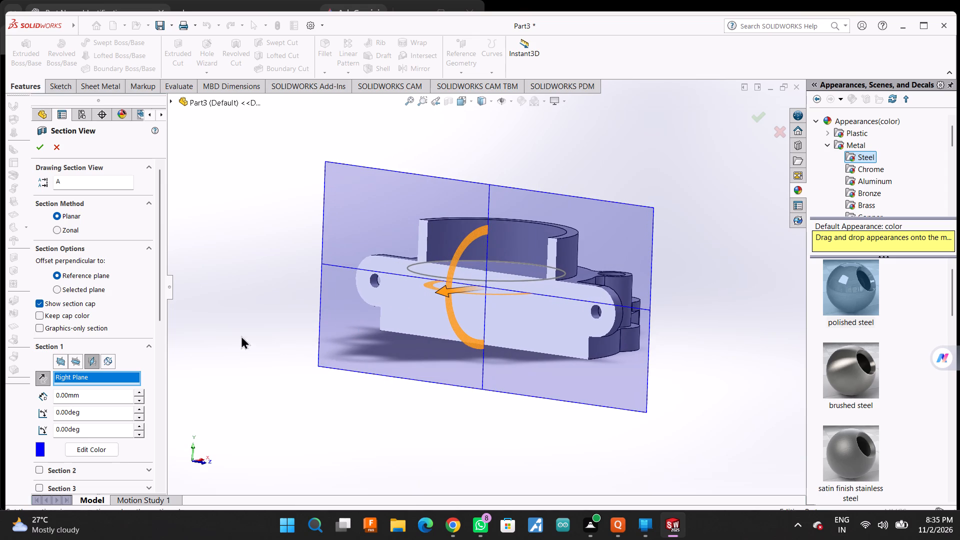
pyautogui.click(78, 364)
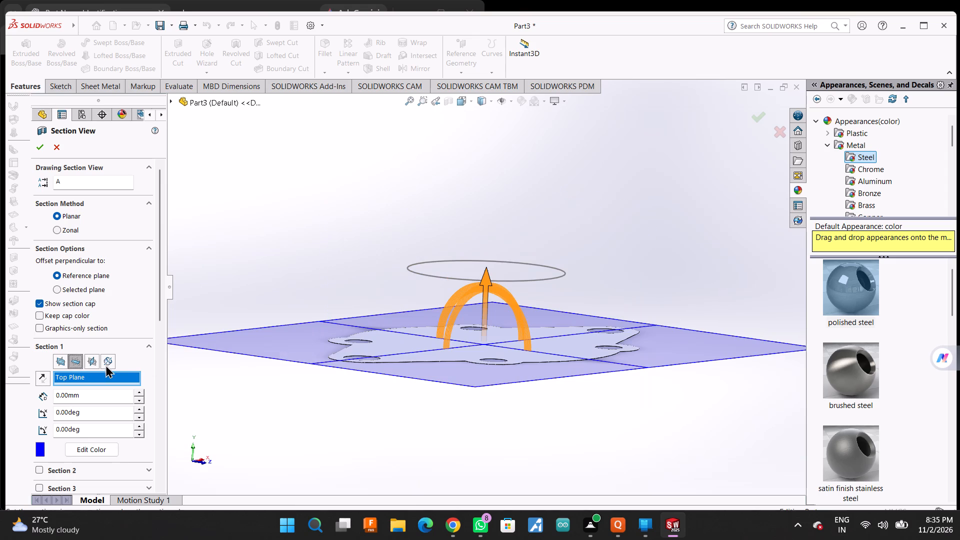
# Try a section plane based on a picked model face, switch back to the Front Plane, and cancel the section view.
pyautogui.click(107, 363)
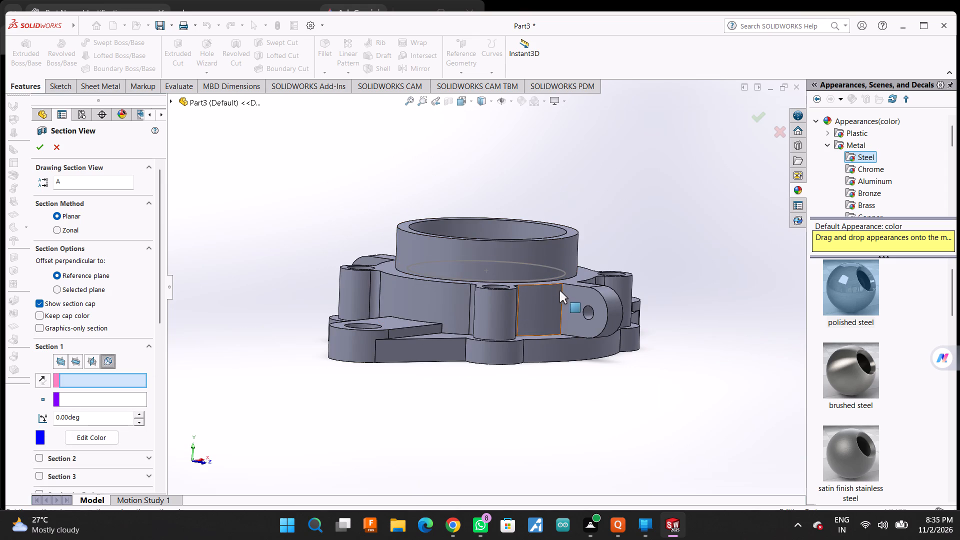
pyautogui.click(564, 297)
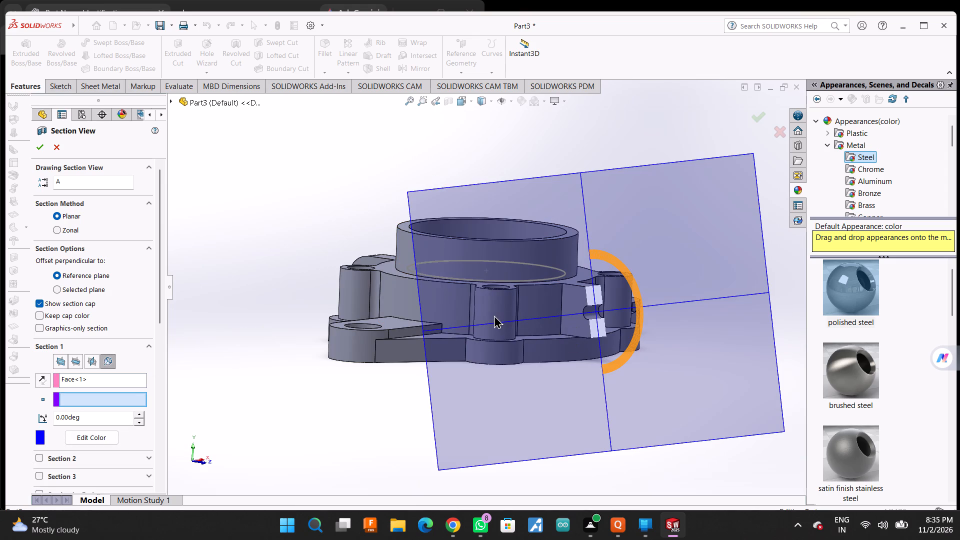
pyautogui.click(493, 309)
pyautogui.click(450, 286)
pyautogui.moveTo(395, 275); pyautogui.dragTo(399, 281)
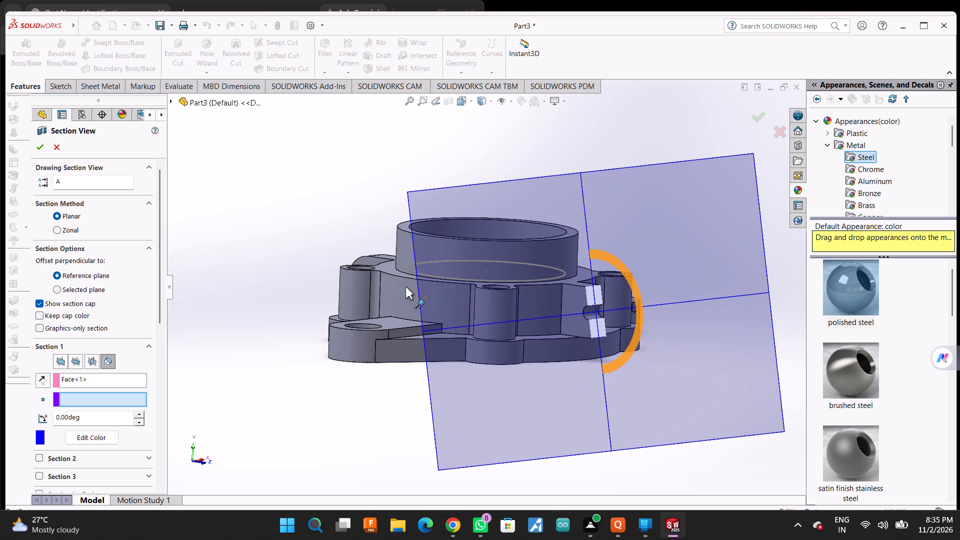
pyautogui.click(412, 293)
pyautogui.click(56, 359)
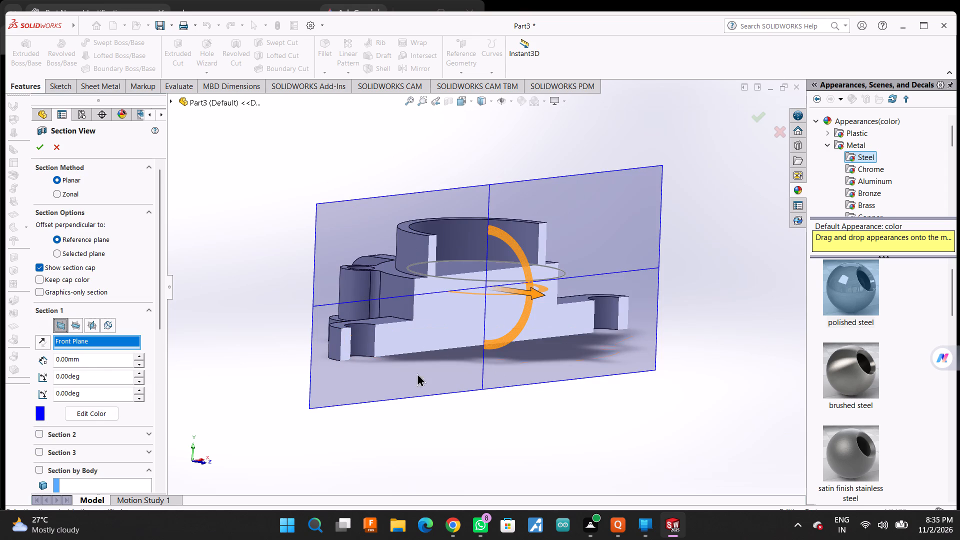
pyautogui.press('Escape')
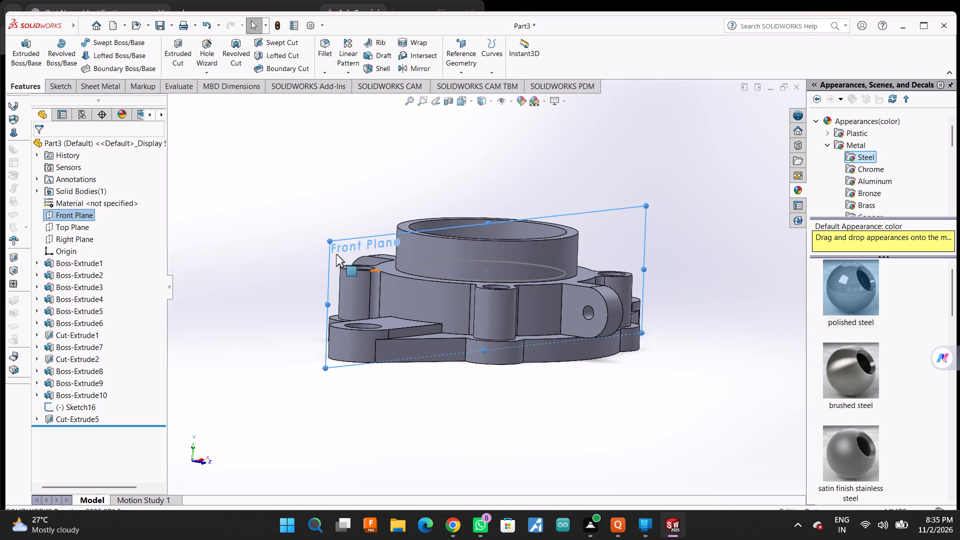
pyautogui.click(434, 170)
# Sketch a 34 mm radius circle centred on the origin, on the floor face inside the central collar.
pyautogui.moveTo(534, 175); pyautogui.dragTo(538, 210, button='middle')
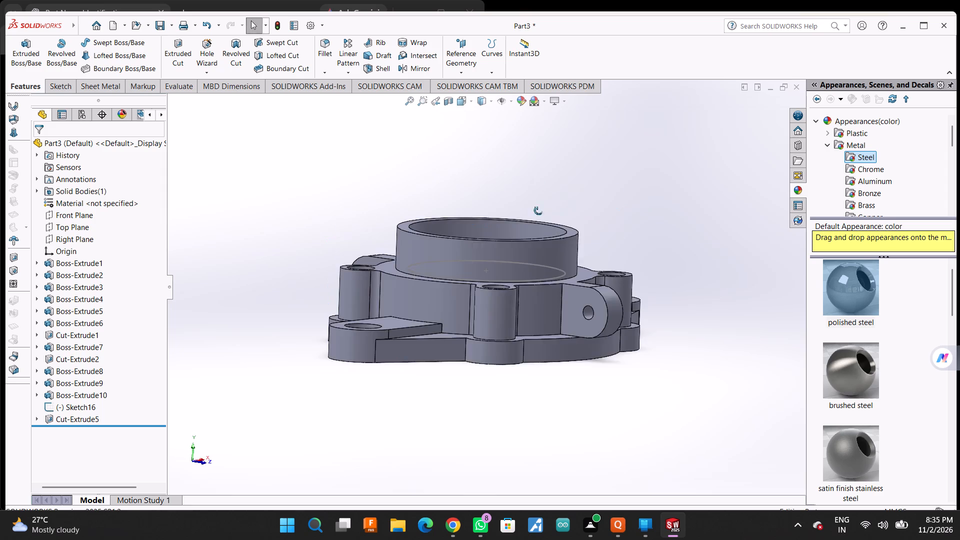
pyautogui.moveTo(538, 210); pyautogui.dragTo(539, 255, button='middle')
pyautogui.click(521, 263)
pyautogui.click(567, 232)
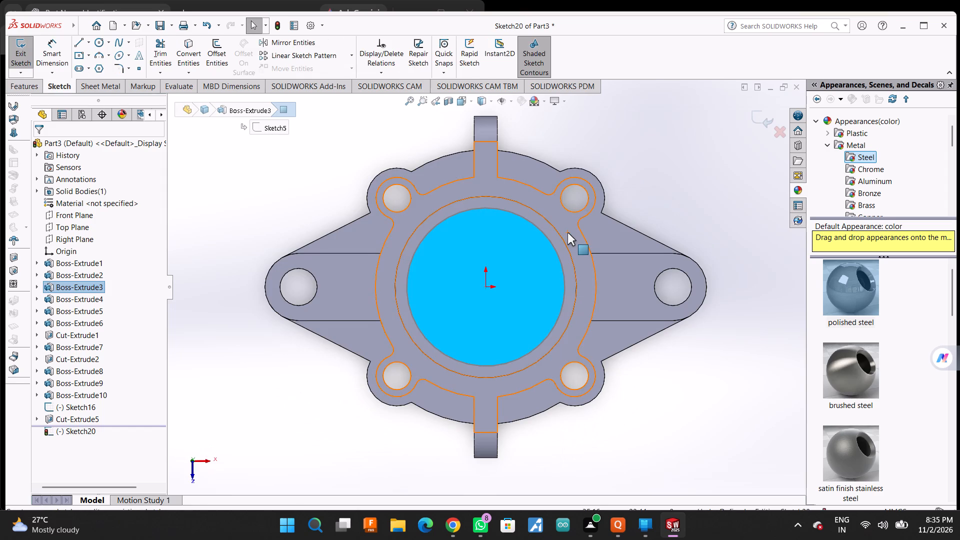
pyautogui.click(97, 38)
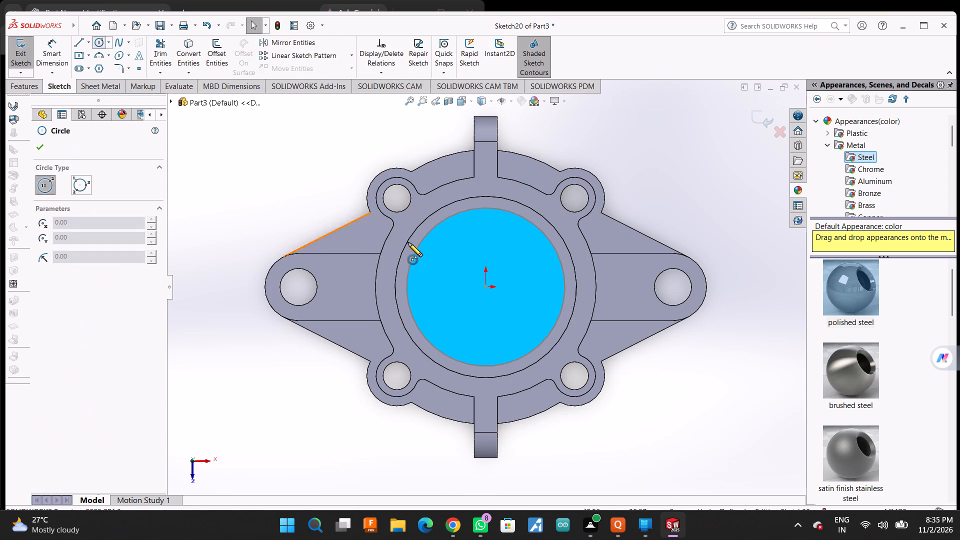
pyautogui.click(486, 287)
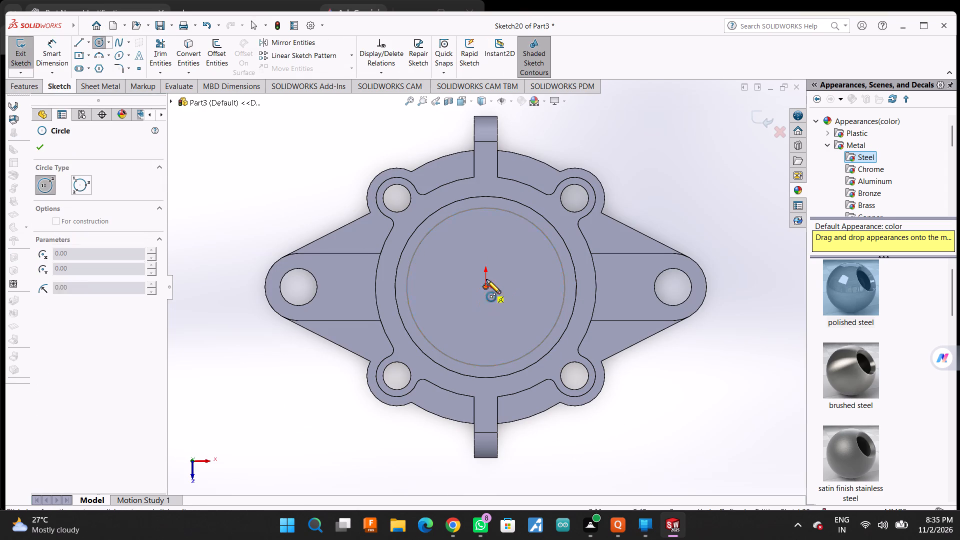
pyautogui.click(495, 209)
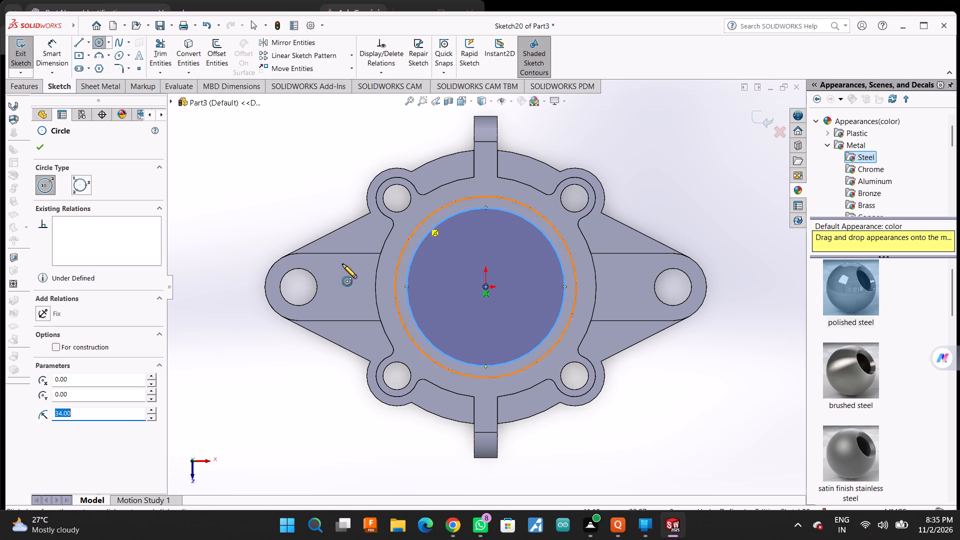
pyautogui.click(40, 141)
# Cut the central circle through the body with an Extruded Cut from the sketch plane using the Up To Next end condition.
pyautogui.click(25, 83)
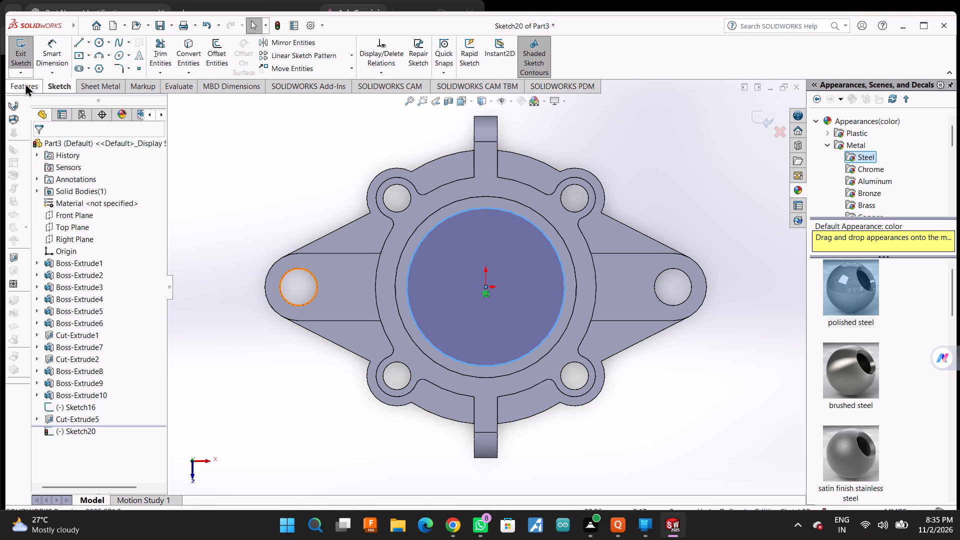
pyautogui.click(166, 48)
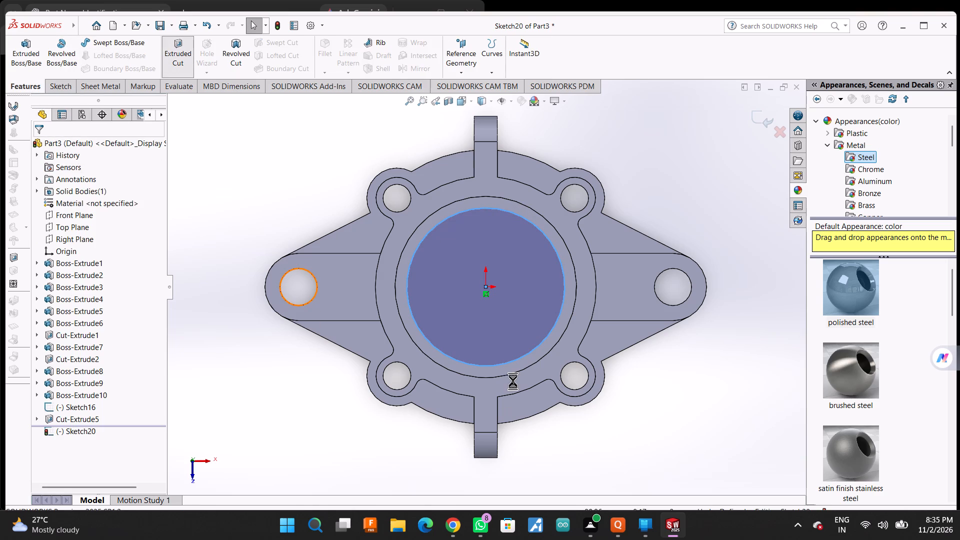
pyautogui.scroll(-1, 700, 454)
pyautogui.moveTo(700, 454); pyautogui.dragTo(695, 374, button='middle')
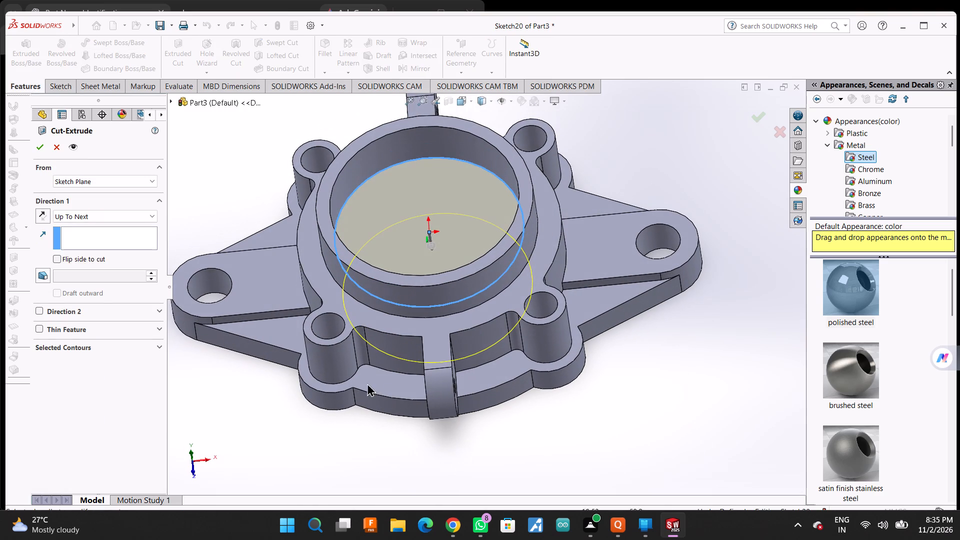
pyautogui.click(38, 149)
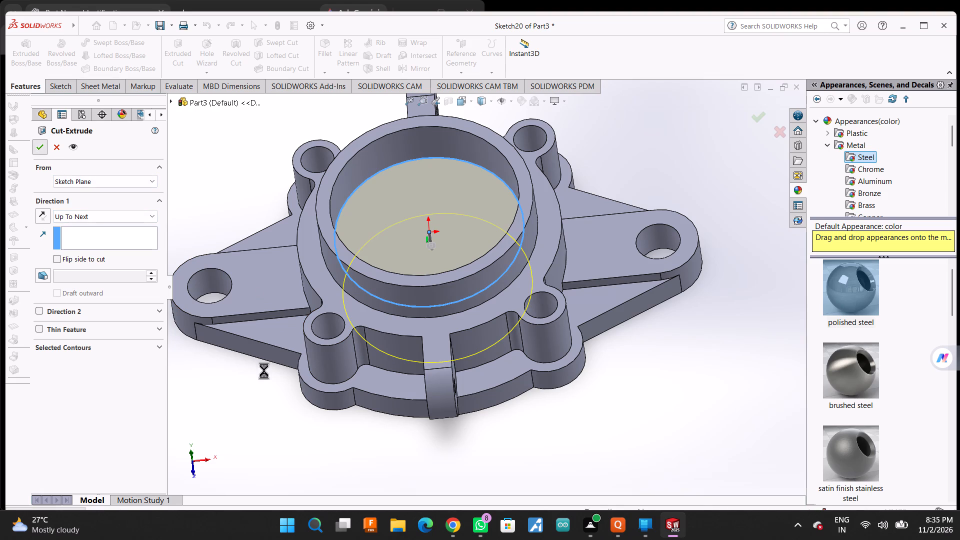
# Preview a Front Plane section through the completed central bore, inspect it from several angles, and cancel the section view.
pyautogui.moveTo(671, 388); pyautogui.dragTo(694, 304, button='middle')
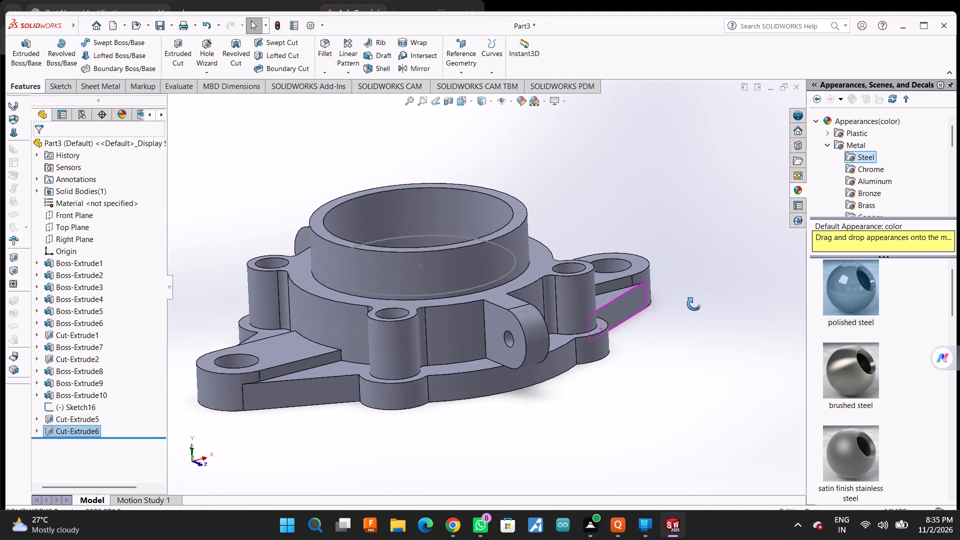
pyautogui.moveTo(694, 304); pyautogui.dragTo(633, 351, button='middle')
pyautogui.click(447, 106)
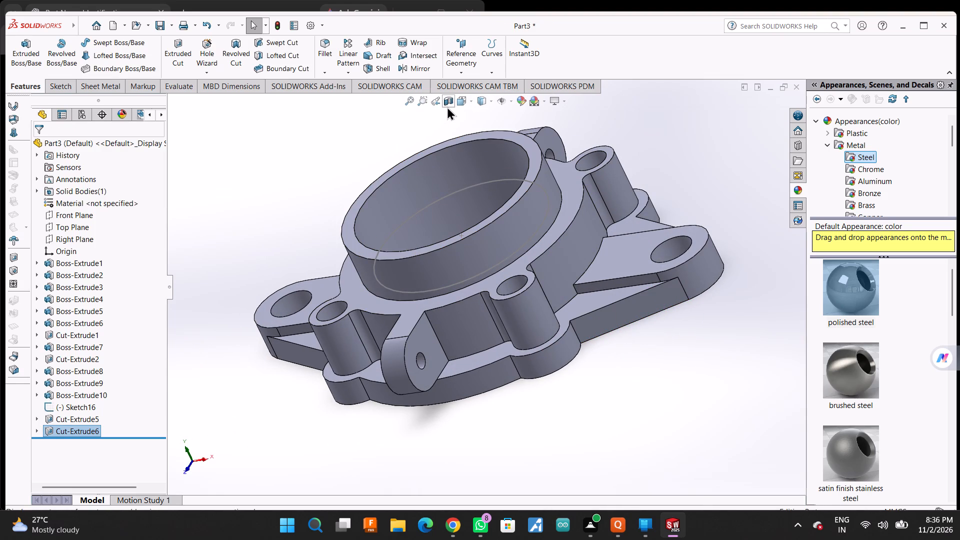
pyautogui.moveTo(612, 403); pyautogui.dragTo(650, 352, button='middle')
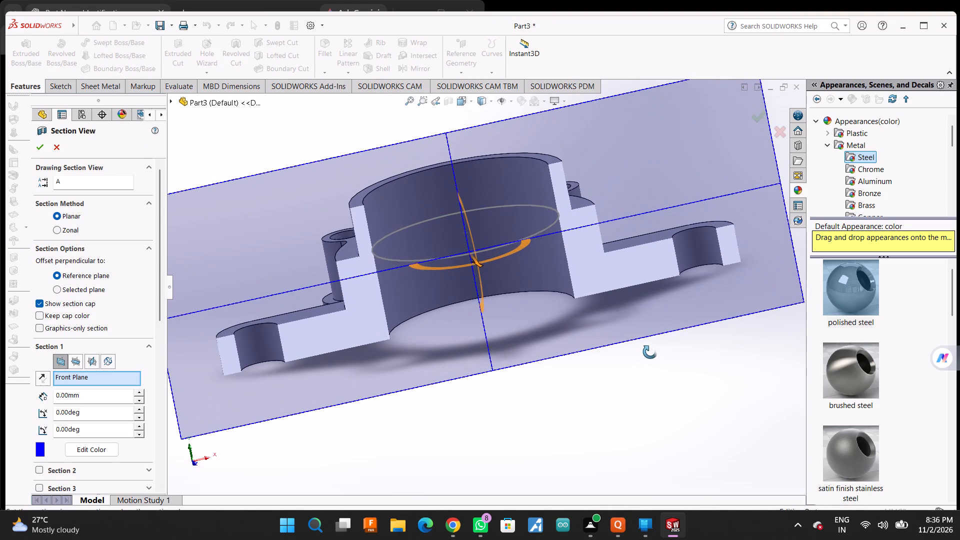
pyautogui.moveTo(650, 352); pyautogui.dragTo(651, 352, button='middle')
pyautogui.moveTo(646, 327); pyautogui.dragTo(651, 403, button='middle')
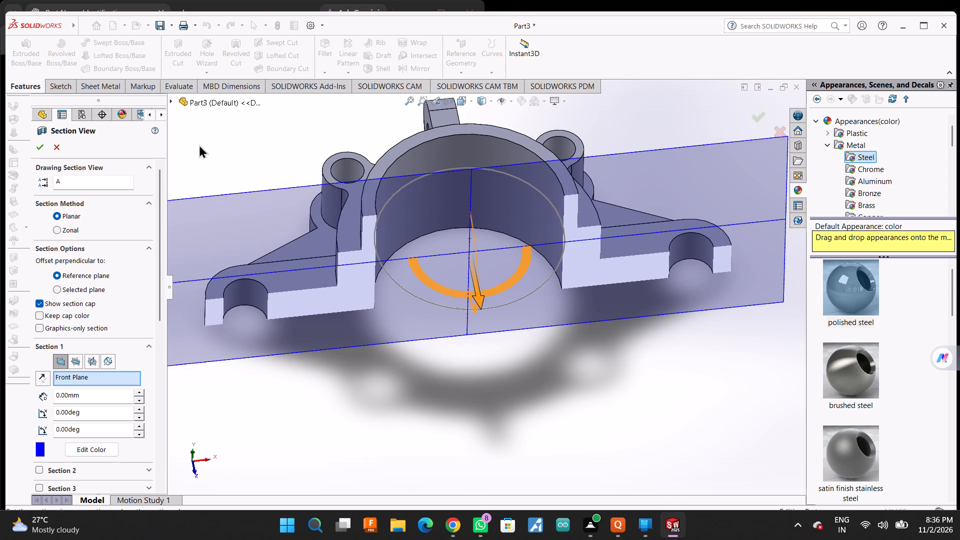
pyautogui.click(56, 151)
# Select the upward-facing faces of both mounting ears, the base flange segments and the body ring, plus one tab's outer face.
pyautogui.scroll(1, 378, 296)
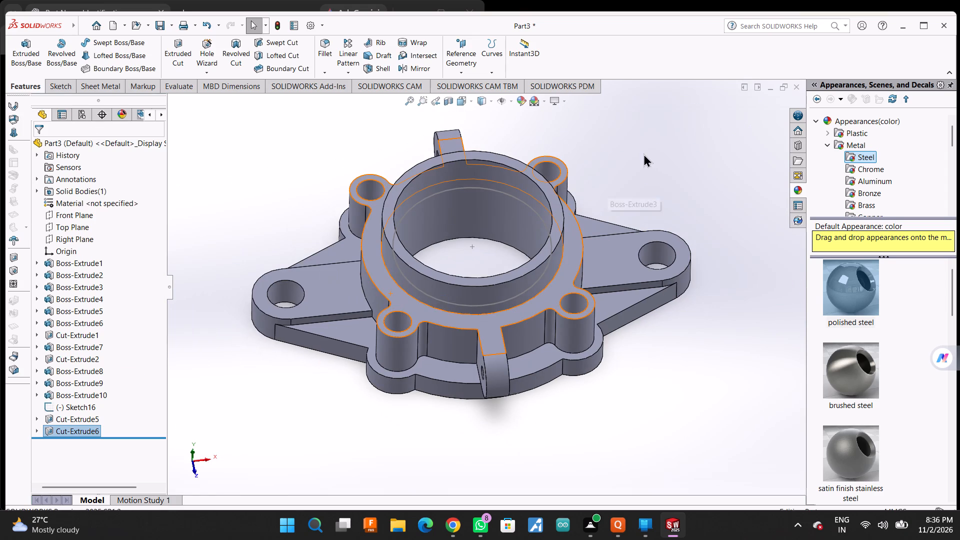
pyautogui.moveTo(647, 161); pyautogui.dragTo(648, 221, button='middle')
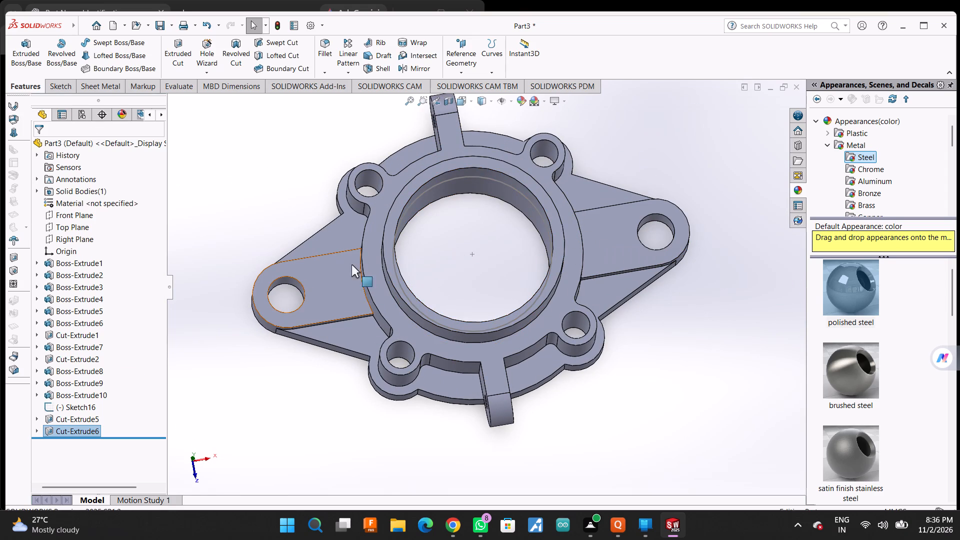
pyautogui.keyDown('ctrl'); pyautogui.click(346, 281); pyautogui.keyUp('ctrl')
pyautogui.keyDown('ctrl'); pyautogui.click(340, 245); pyautogui.keyUp('ctrl')
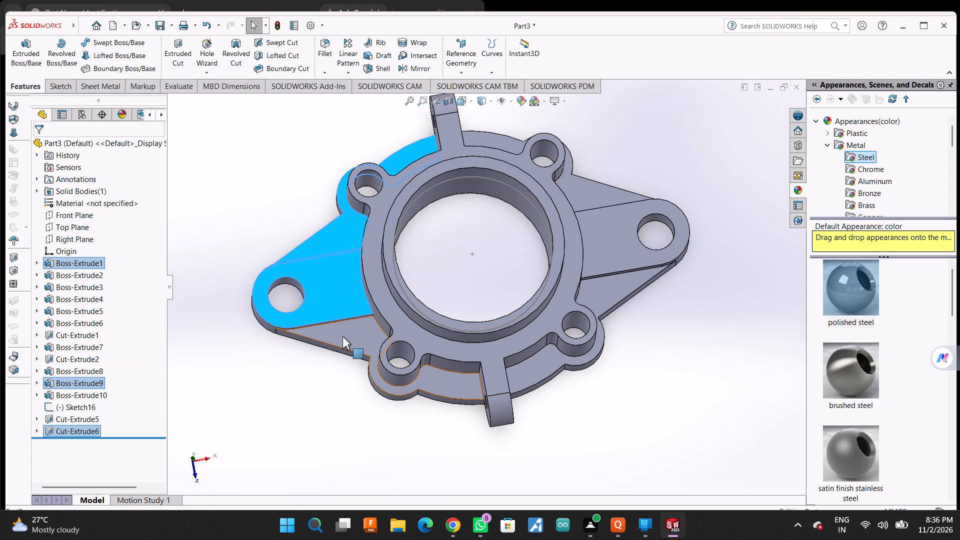
pyautogui.keyDown('ctrl'); pyautogui.click(342, 336); pyautogui.keyUp('ctrl')
pyautogui.keyDown('ctrl'); pyautogui.click(499, 352); pyautogui.keyUp('ctrl')
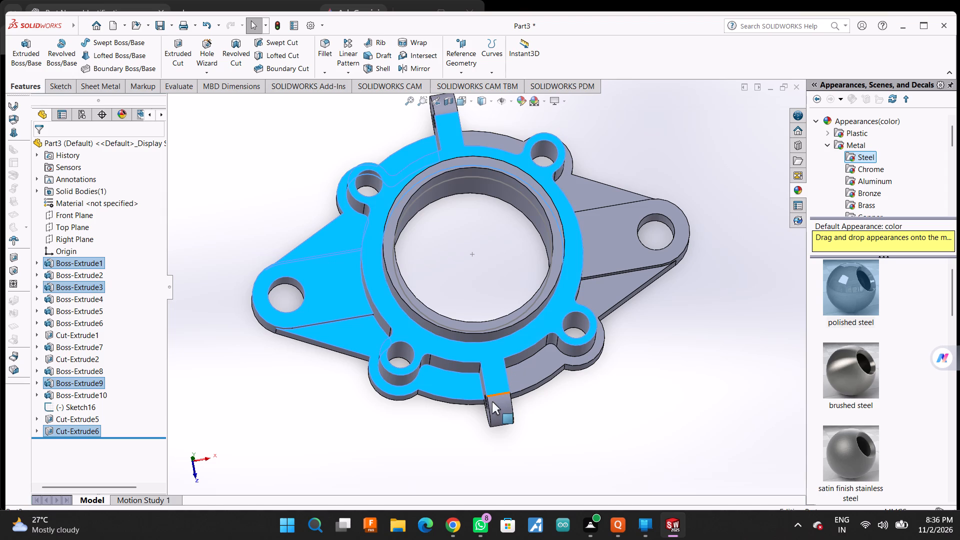
pyautogui.keyDown('ctrl'); pyautogui.click(497, 408); pyautogui.keyUp('ctrl')
pyautogui.keyDown('ctrl'); pyautogui.click(594, 263); pyautogui.keyUp('ctrl')
pyautogui.keyDown('ctrl'); pyautogui.click(595, 280); pyautogui.keyUp('ctrl')
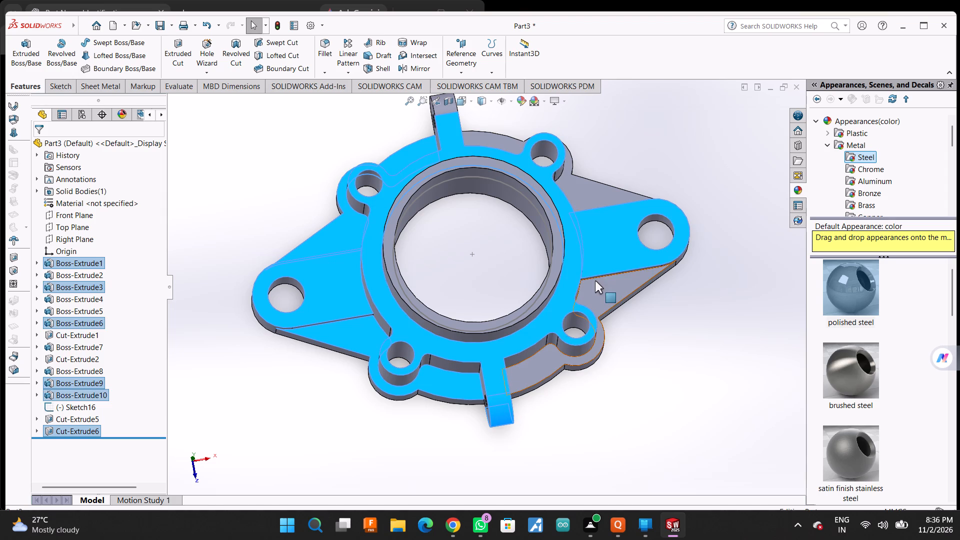
pyautogui.keyDown('ctrl'); pyautogui.click(582, 177); pyautogui.keyUp('ctrl')
pyautogui.keyDown('ctrl'); pyautogui.click(514, 141); pyautogui.keyUp('ctrl')
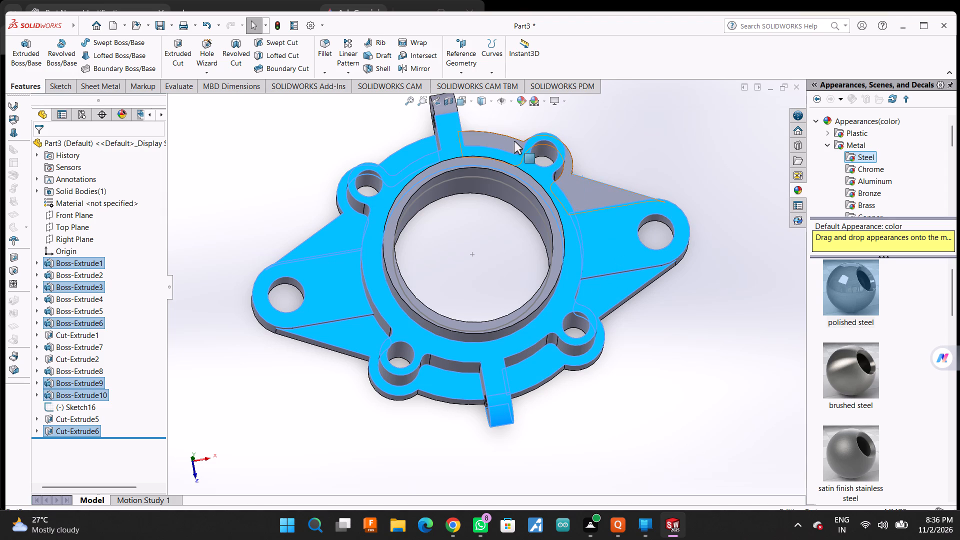
# Add the side walls on one half of the body to the selection, including the recesses, boss cylinders and the tab's side face.
pyautogui.moveTo(598, 399); pyautogui.dragTo(605, 309, button='middle')
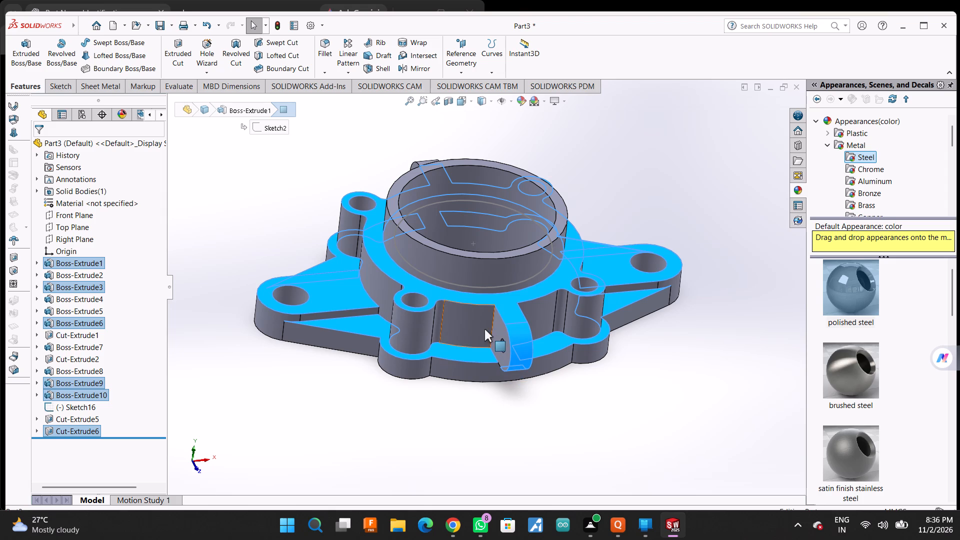
pyautogui.keyDown('ctrl'); pyautogui.click(484, 329); pyautogui.keyUp('ctrl')
pyautogui.keyDown('ctrl'); pyautogui.click(549, 316); pyautogui.keyUp('ctrl')
pyautogui.keyDown('ctrl'); pyautogui.click(575, 312); pyautogui.keyUp('ctrl')
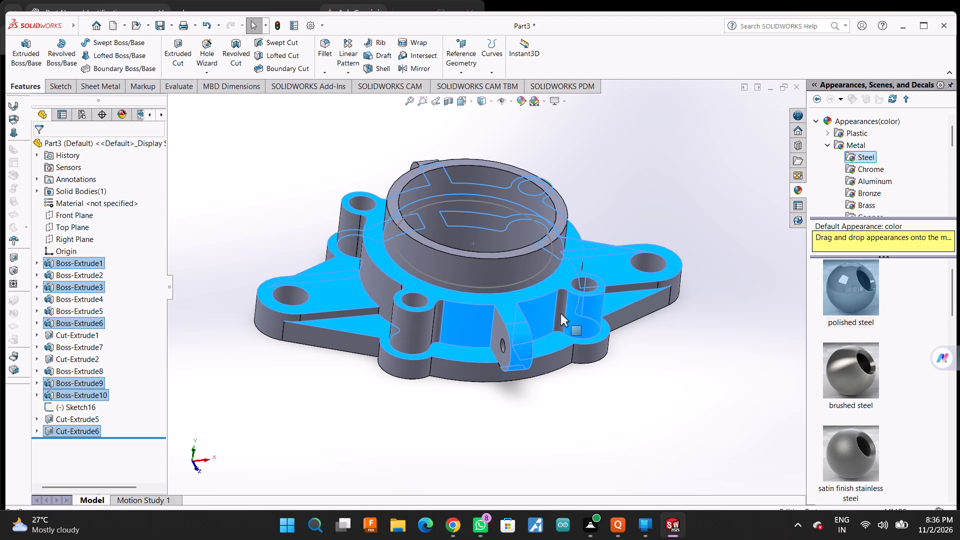
pyautogui.keyDown('ctrl'); pyautogui.click(560, 313); pyautogui.keyUp('ctrl')
pyautogui.keyDown('ctrl'); pyautogui.click(508, 353); pyautogui.keyUp('ctrl')
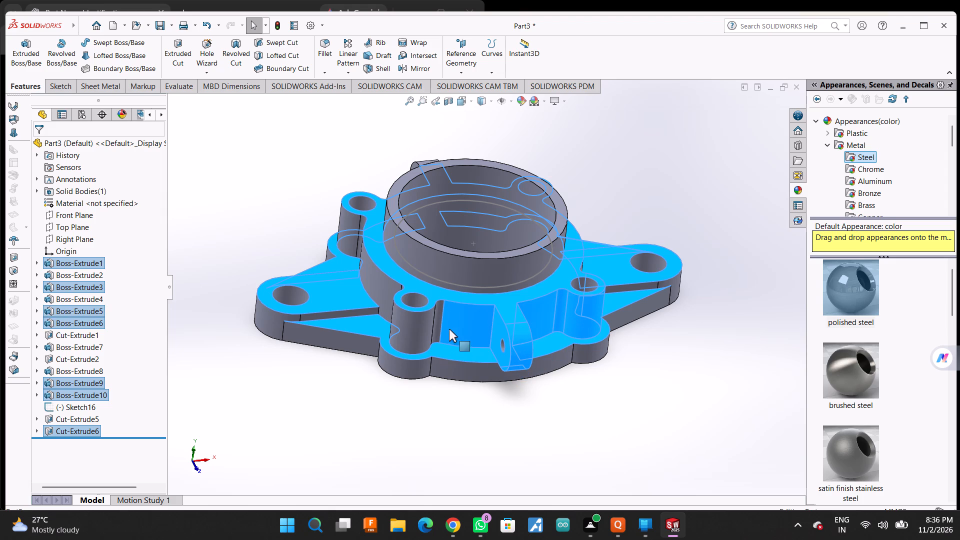
pyautogui.keyDown('ctrl'); pyautogui.click(425, 327); pyautogui.keyUp('ctrl')
pyautogui.keyDown('ctrl'); pyautogui.click(442, 318); pyautogui.keyUp('ctrl')
pyautogui.keyDown('ctrl'); pyautogui.click(438, 320); pyautogui.keyUp('ctrl')
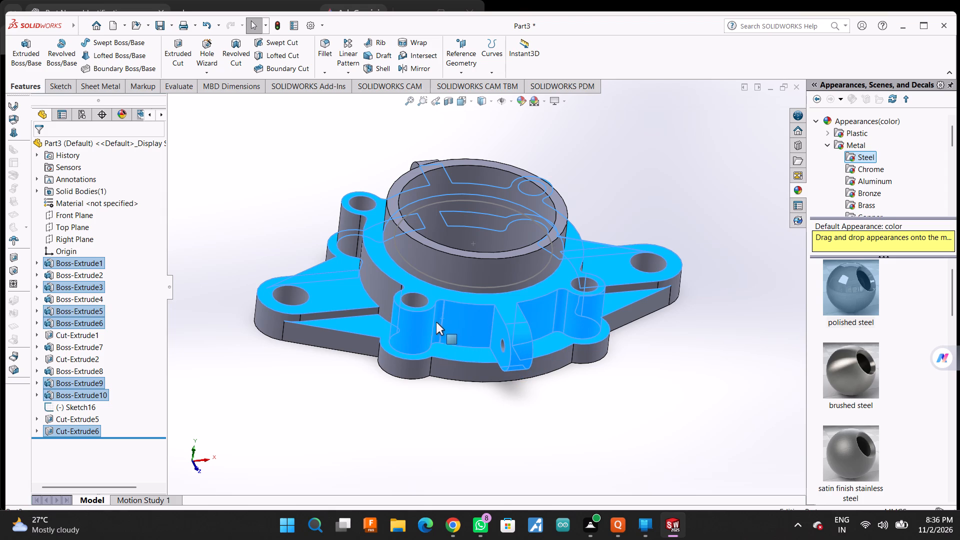
pyautogui.keyDown('ctrl'); pyautogui.click(377, 288); pyautogui.keyUp('ctrl')
pyautogui.keyDown('ctrl'); pyautogui.click(359, 230); pyautogui.keyUp('ctrl')
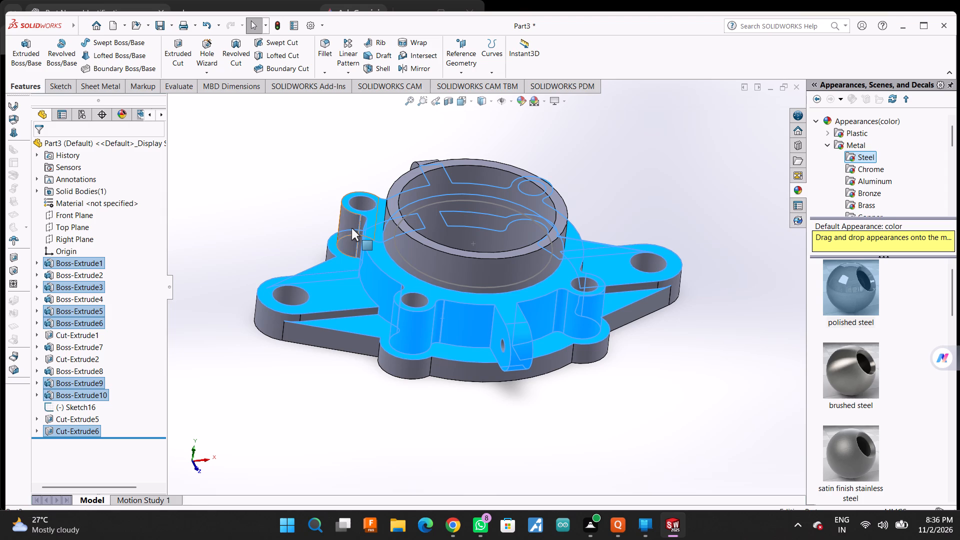
pyautogui.keyDown('ctrl'); pyautogui.click(351, 228); pyautogui.keyUp('ctrl')
pyautogui.keyDown('ctrl'); pyautogui.click(359, 246); pyautogui.keyUp('ctrl')
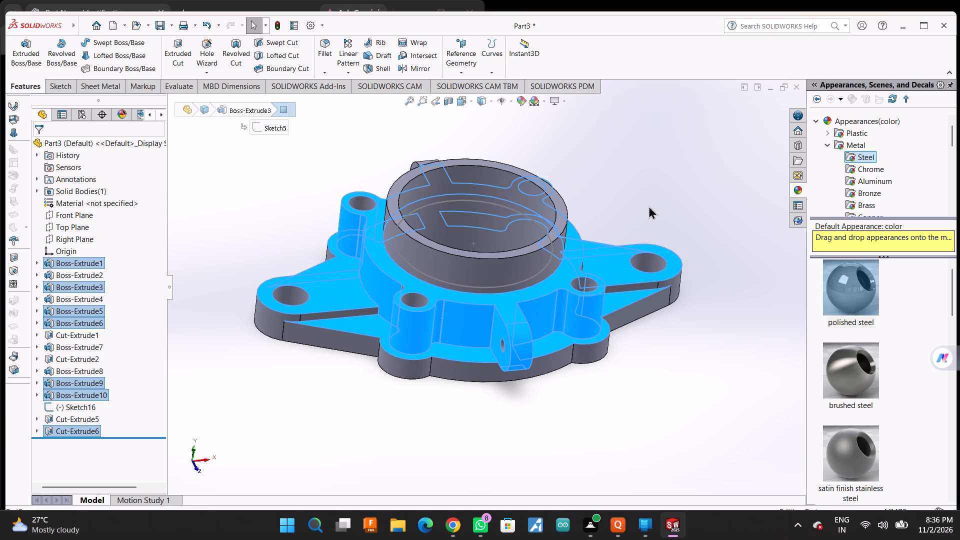
# Add the body wall between the bosses beside one mounting ear and the faces of the opposite tab to the selection.
pyautogui.moveTo(661, 177); pyautogui.dragTo(600, 301, button='middle')
pyautogui.keyDown('ctrl'); pyautogui.click(551, 272); pyautogui.keyUp('ctrl')
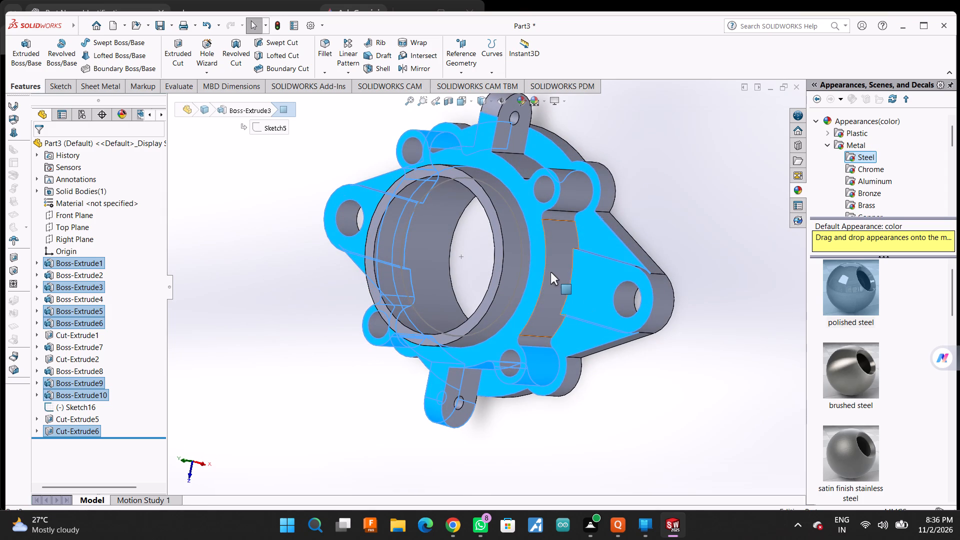
pyautogui.keyDown('ctrl'); pyautogui.click(551, 215); pyautogui.keyUp('ctrl')
pyautogui.keyDown('ctrl'); pyautogui.click(555, 206); pyautogui.keyUp('ctrl')
pyautogui.keyDown('ctrl'); pyautogui.click(564, 197); pyautogui.keyUp('ctrl')
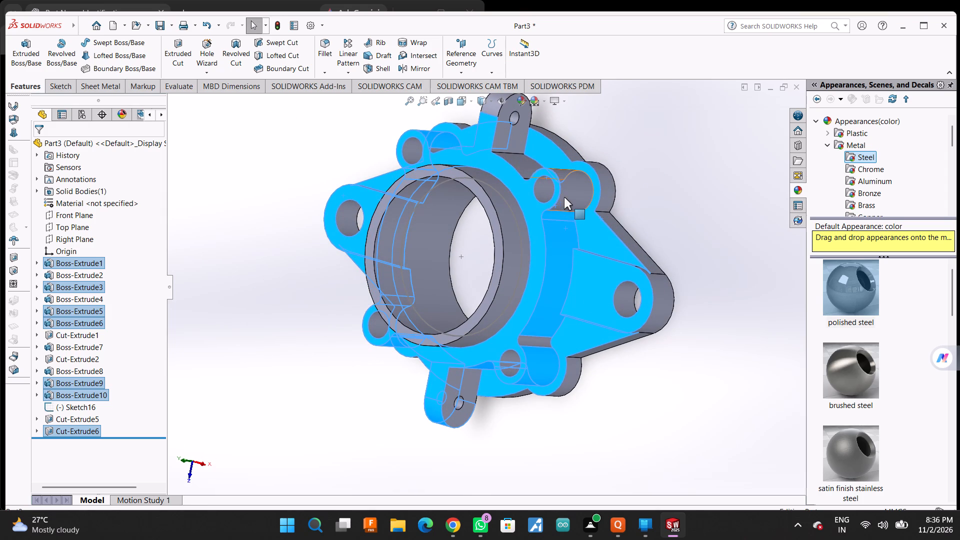
pyautogui.keyDown('ctrl'); pyautogui.click(526, 155); pyautogui.keyUp('ctrl')
pyautogui.keyDown('ctrl'); pyautogui.click(525, 147); pyautogui.keyUp('ctrl')
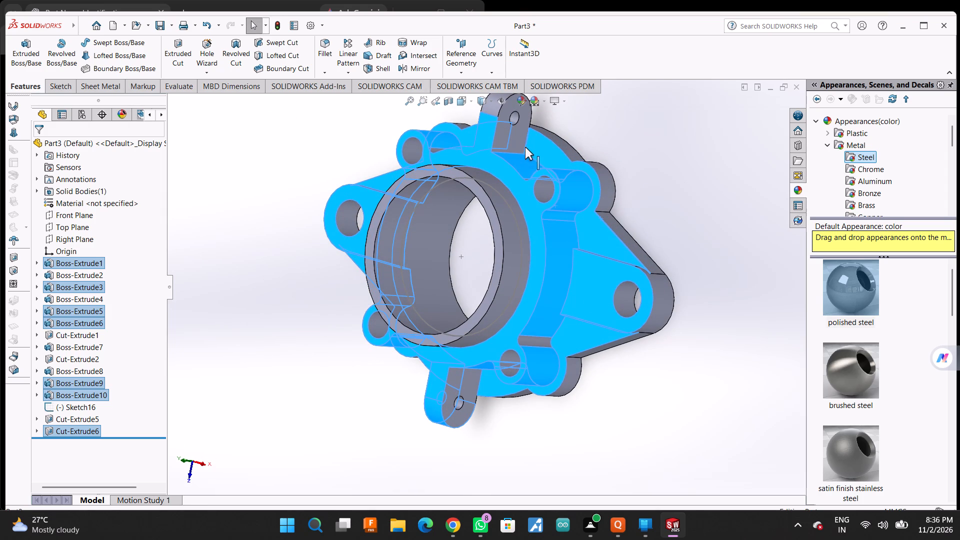
pyautogui.keyDown('ctrl'); pyautogui.click(515, 142); pyautogui.keyUp('ctrl')
pyautogui.keyDown('ctrl'); pyautogui.click(488, 109); pyautogui.keyUp('ctrl')
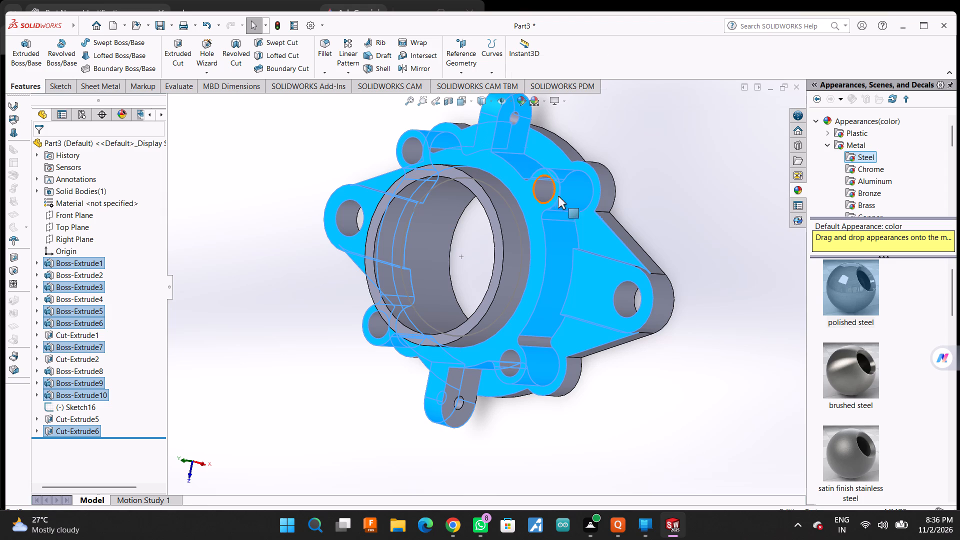
# Add the outer edge faces of the base flange around one mounting ear and its neighbouring boss lobes to the selection.
pyautogui.keyDown('ctrl'); pyautogui.click(653, 317); pyautogui.keyUp('ctrl')
pyautogui.keyDown('ctrl'); pyautogui.click(641, 256); pyautogui.keyUp('ctrl')
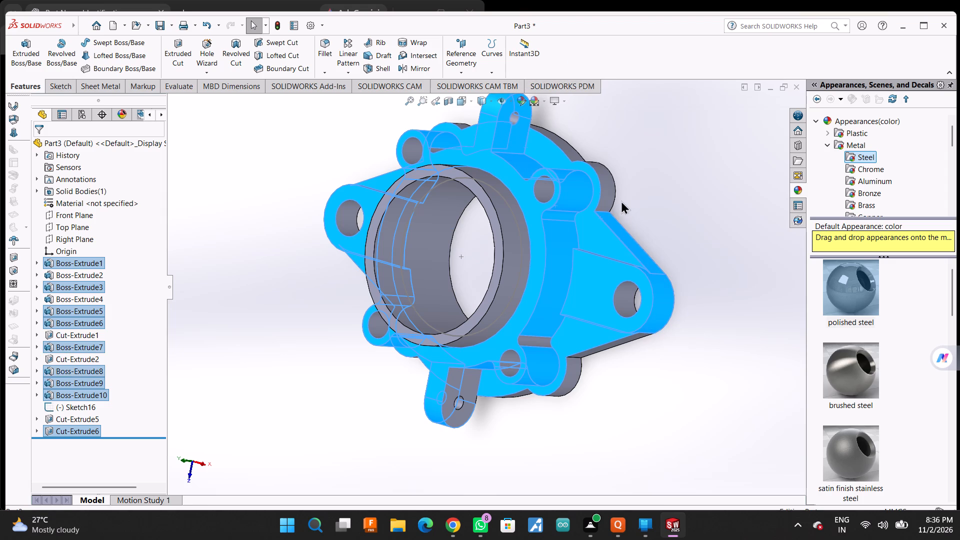
pyautogui.keyDown('ctrl'); pyautogui.click(615, 197); pyautogui.keyUp('ctrl')
pyautogui.keyDown('ctrl'); pyautogui.click(570, 149); pyautogui.keyUp('ctrl')
pyautogui.moveTo(677, 412); pyautogui.dragTo(660, 408, button='middle')
pyautogui.keyDown('ctrl'); pyautogui.click(589, 175); pyautogui.keyUp('ctrl')
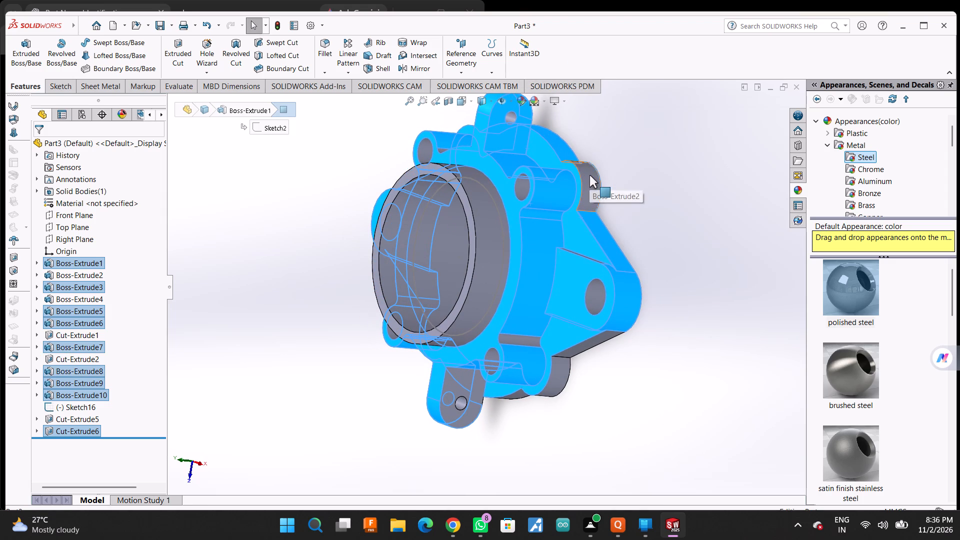
pyautogui.keyDown('ctrl'); pyautogui.click(566, 376); pyautogui.keyUp('ctrl')
pyautogui.keyDown('ctrl'); pyautogui.click(585, 344); pyautogui.keyUp('ctrl')
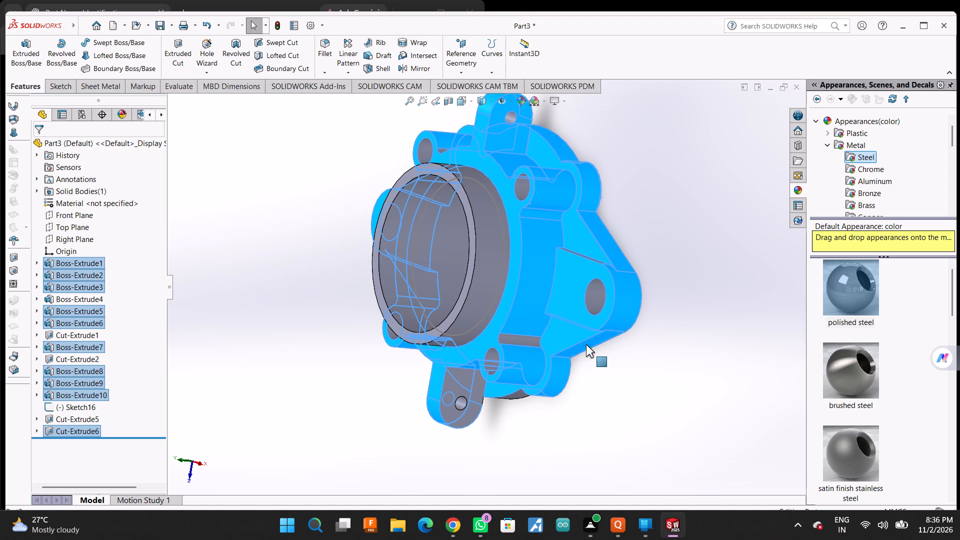
# Extend the selection to the flange rim, boss lobe and ear edge on the other side, plus the narrow walls beside the boss.
pyautogui.scroll(-1, 593, 370)
pyautogui.moveTo(593, 370); pyautogui.dragTo(686, 250, button='middle')
pyautogui.keyDown('ctrl'); pyautogui.click(518, 381); pyautogui.keyUp('ctrl')
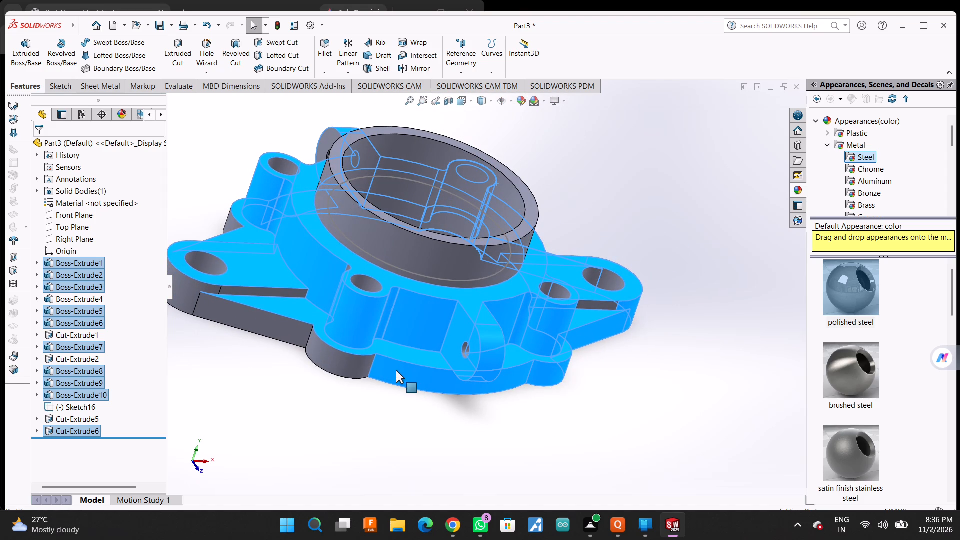
pyautogui.keyDown('ctrl'); pyautogui.click(354, 368); pyautogui.keyUp('ctrl')
pyautogui.keyDown('ctrl'); pyautogui.click(269, 332); pyautogui.keyUp('ctrl')
pyautogui.scroll(2, 286, 373)
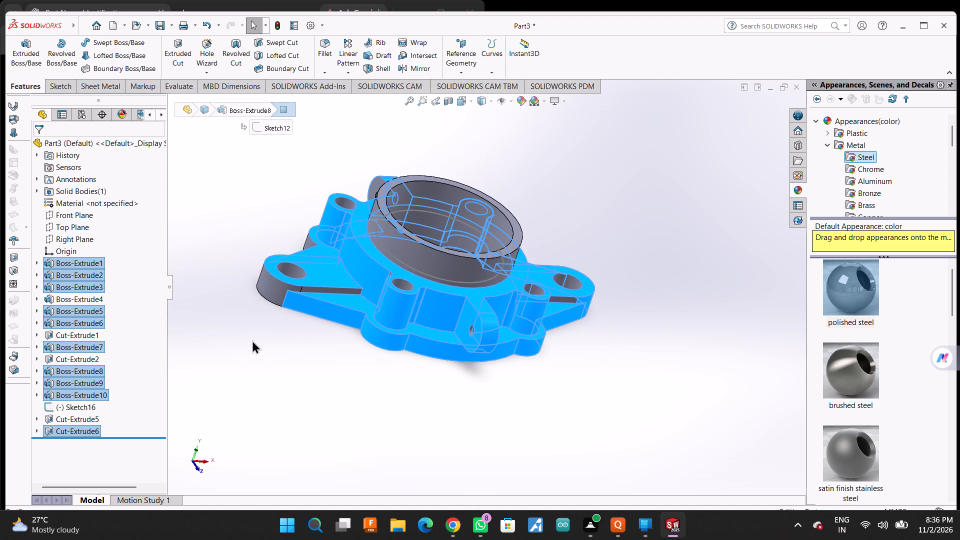
pyautogui.moveTo(259, 335); pyautogui.dragTo(272, 349, button='middle')
pyautogui.keyDown('ctrl'); pyautogui.click(334, 300); pyautogui.keyUp('ctrl')
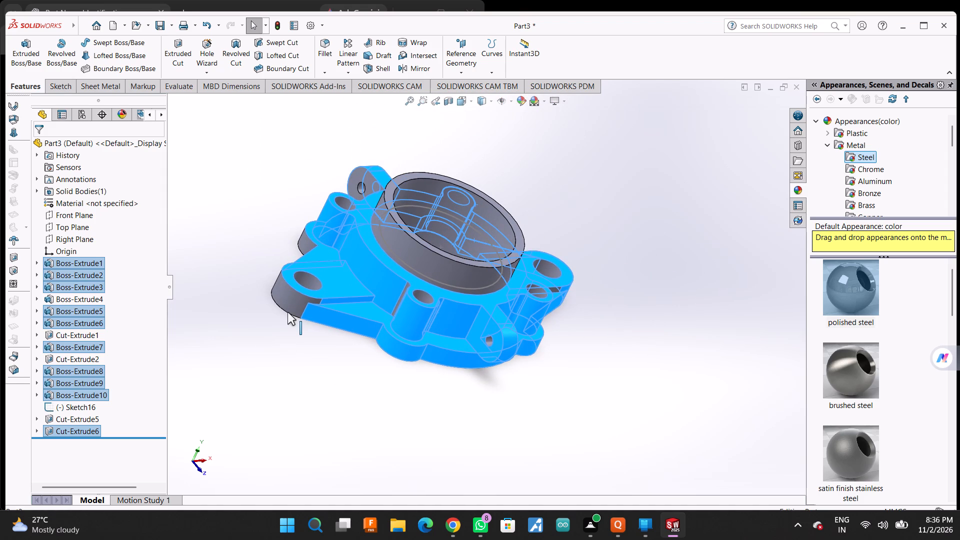
pyautogui.keyDown('ctrl'); pyautogui.click(287, 312); pyautogui.keyUp('ctrl')
pyautogui.keyDown('ctrl'); pyautogui.click(287, 305); pyautogui.keyUp('ctrl')
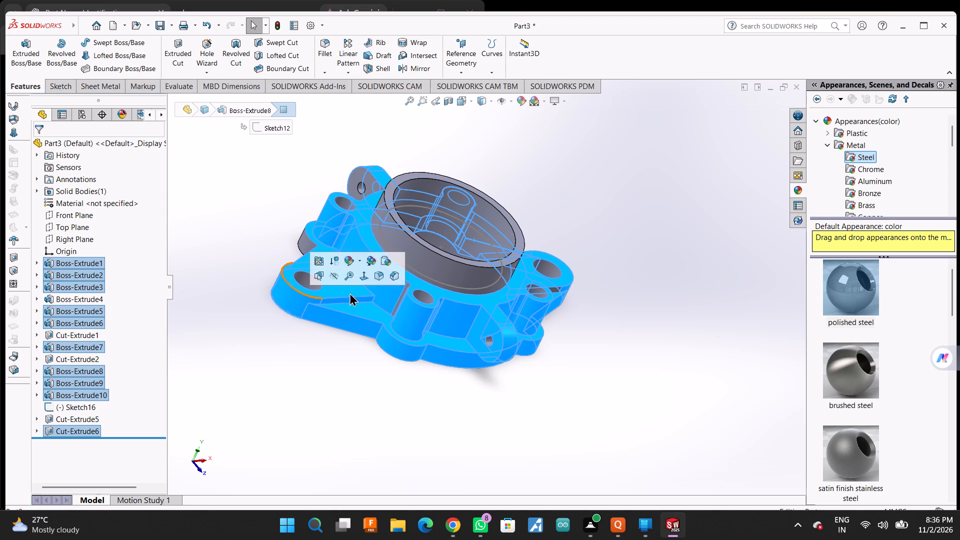
pyautogui.keyDown('ctrl'); pyautogui.click(398, 300); pyautogui.keyUp('ctrl')
pyautogui.keyDown('ctrl'); pyautogui.click(399, 305); pyautogui.keyUp('ctrl')
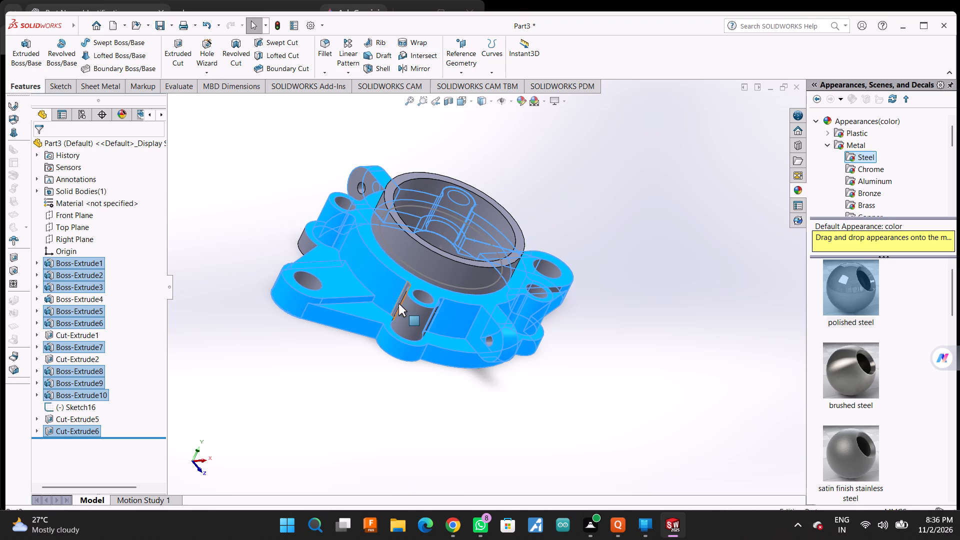
pyautogui.keyDown('ctrl'); pyautogui.click(398, 303); pyautogui.keyUp('ctrl')
pyautogui.keyDown('ctrl'); pyautogui.click(399, 314); pyautogui.keyUp('ctrl')
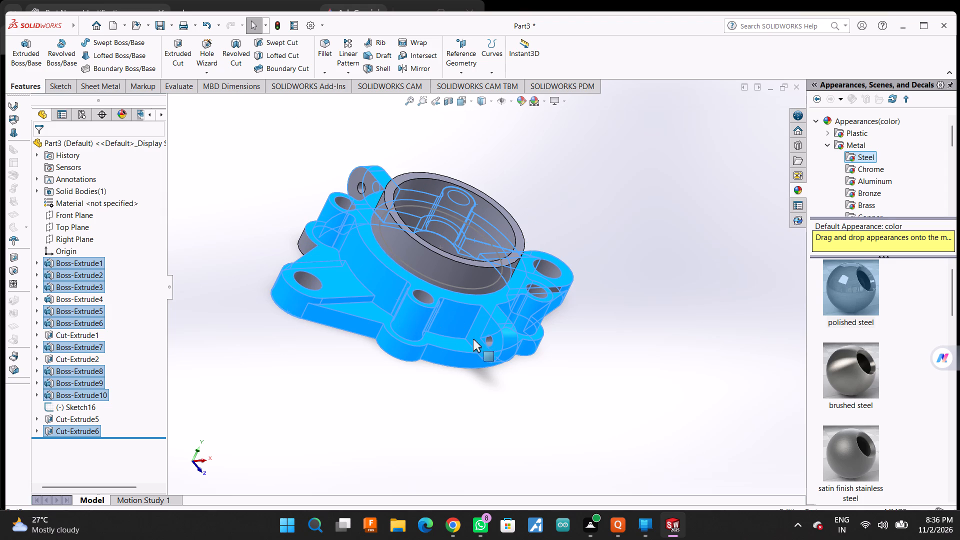
# Add the ear's edge and rib side, the adjacent boss lobe, the recess walls and the tab's holed face to the selection.
pyautogui.moveTo(265, 225); pyautogui.dragTo(339, 337, button='middle')
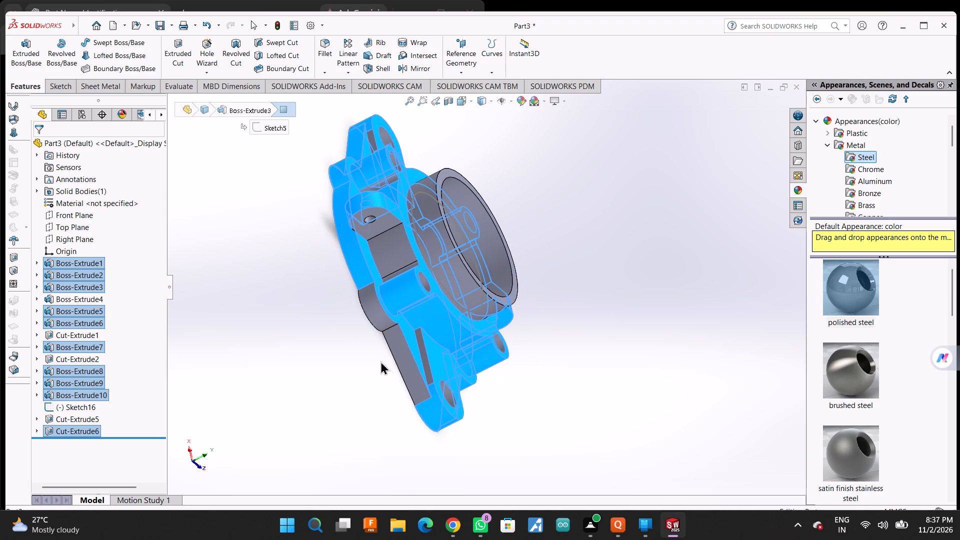
pyautogui.keyDown('ctrl'); pyautogui.click(402, 368); pyautogui.keyUp('ctrl')
pyautogui.keyDown('ctrl'); pyautogui.click(424, 356); pyautogui.keyUp('ctrl')
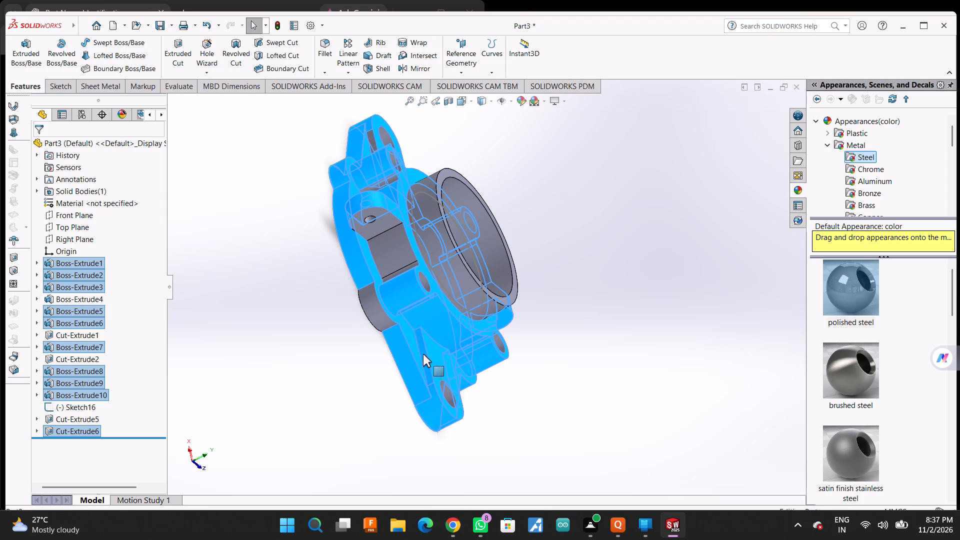
pyautogui.keyDown('ctrl'); pyautogui.click(368, 312); pyautogui.keyUp('ctrl')
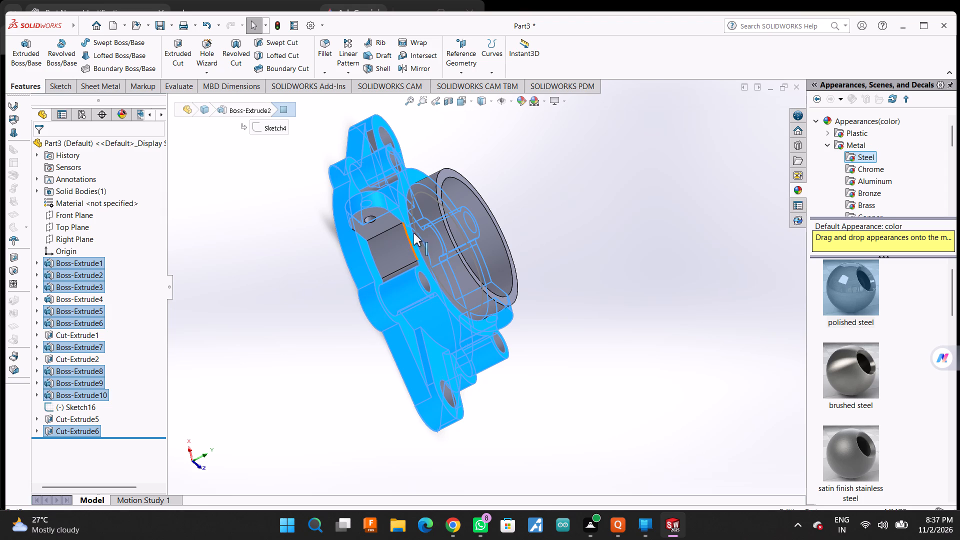
pyautogui.keyDown('ctrl'); pyautogui.click(392, 251); pyautogui.keyUp('ctrl')
pyautogui.keyDown('ctrl'); pyautogui.click(395, 274); pyautogui.keyUp('ctrl')
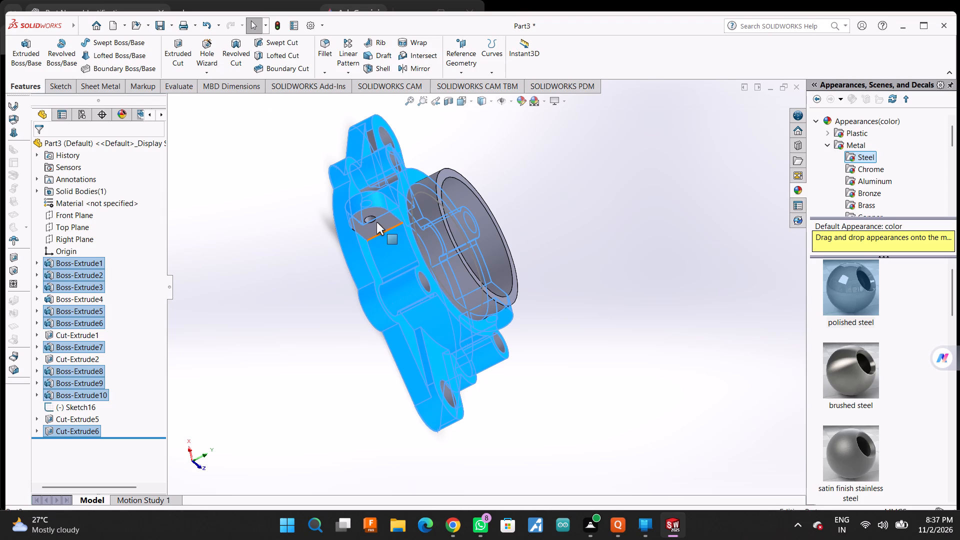
pyautogui.keyDown('ctrl'); pyautogui.click(376, 222); pyautogui.keyUp('ctrl')
# Add the narrow wall beside the boss and the rib side face on the other mounting ear to the selection.
pyautogui.moveTo(283, 204); pyautogui.dragTo(284, 252, button='middle')
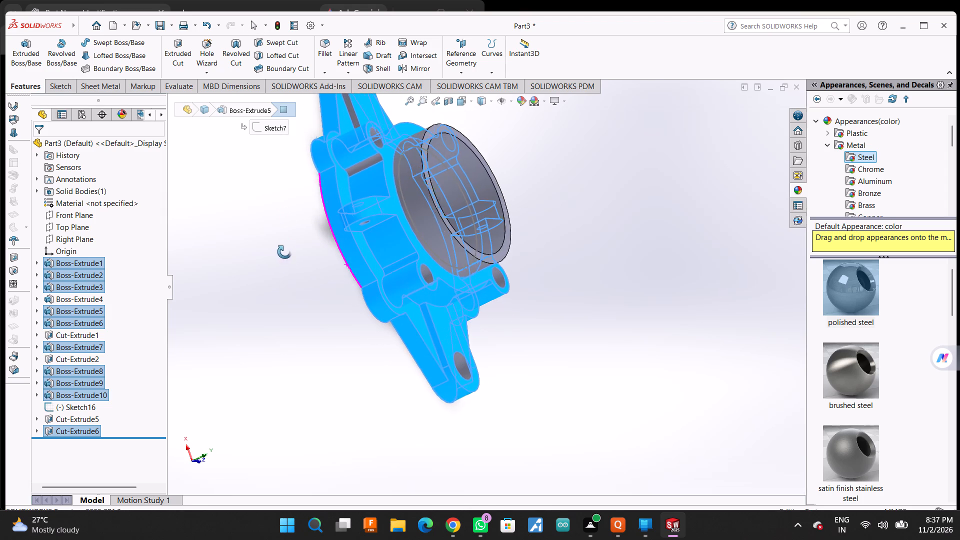
pyautogui.moveTo(284, 252); pyautogui.dragTo(284, 252, button='middle')
pyautogui.keyDown('ctrl'); pyautogui.click(358, 167); pyautogui.keyUp('ctrl')
pyautogui.scroll(2, 353, 270)
pyautogui.scroll(-4, 358, 212)
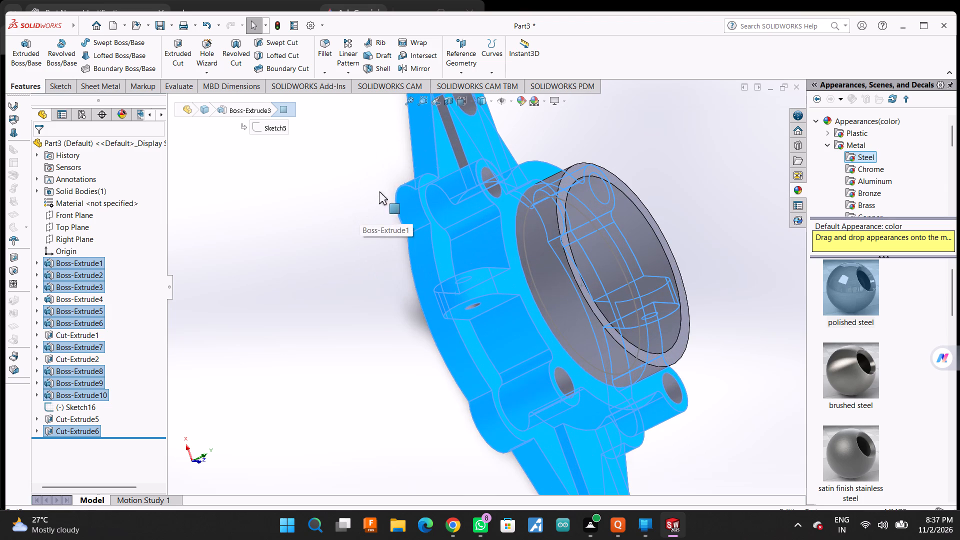
pyautogui.keyDown('ctrl'); pyautogui.click(452, 138); pyautogui.keyUp('ctrl')
pyautogui.scroll(3, 430, 287)
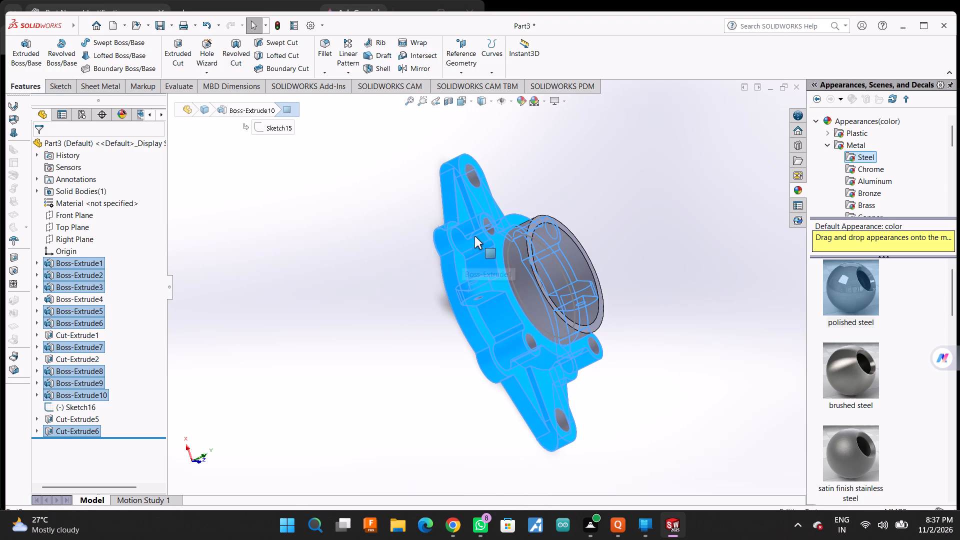
# Add the central collar's outer wall and annular top rim, plus the base's underside face, to the selection.
pyautogui.moveTo(532, 156); pyautogui.dragTo(440, 218, button='middle')
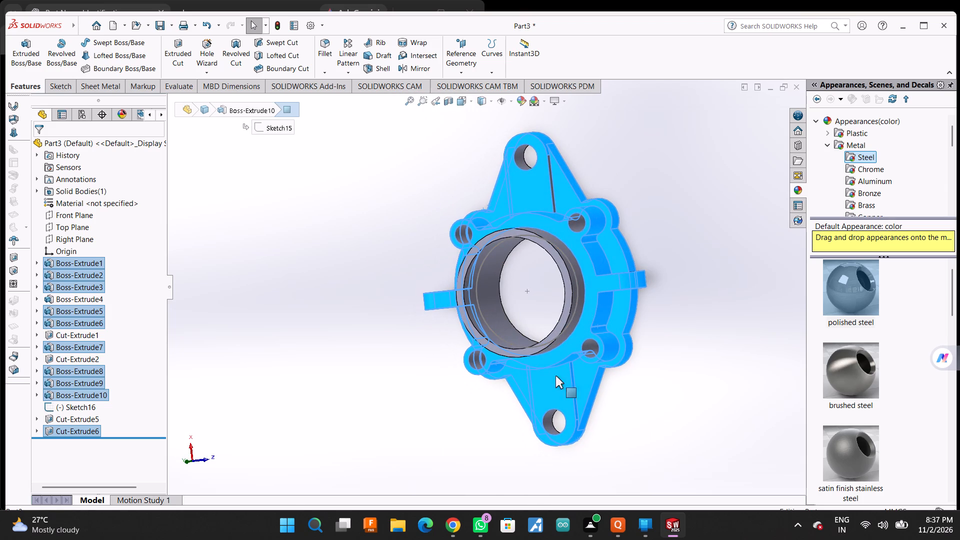
pyautogui.moveTo(636, 378); pyautogui.dragTo(659, 276, button='middle')
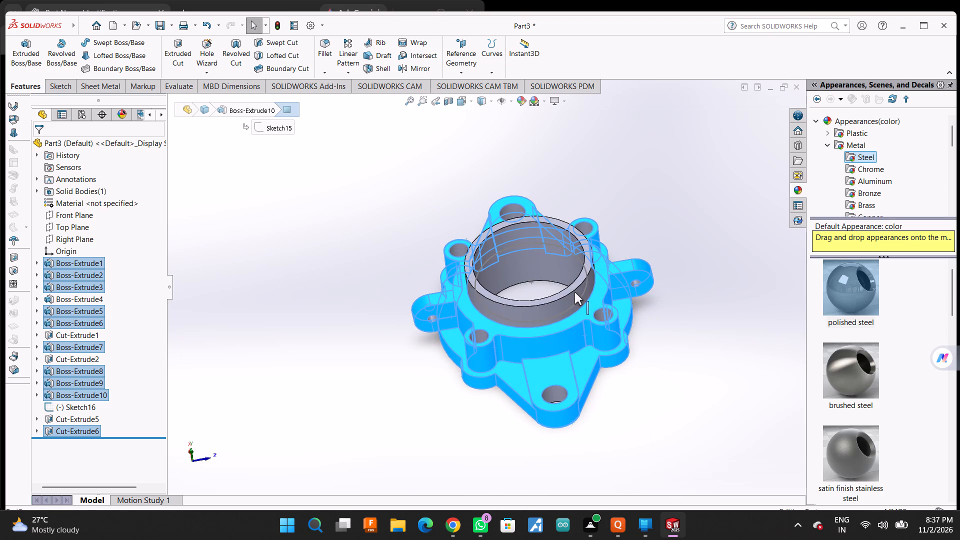
pyautogui.keyDown('ctrl'); pyautogui.click(574, 292); pyautogui.keyUp('ctrl')
pyautogui.keyDown('ctrl'); pyautogui.click(570, 300); pyautogui.keyUp('ctrl')
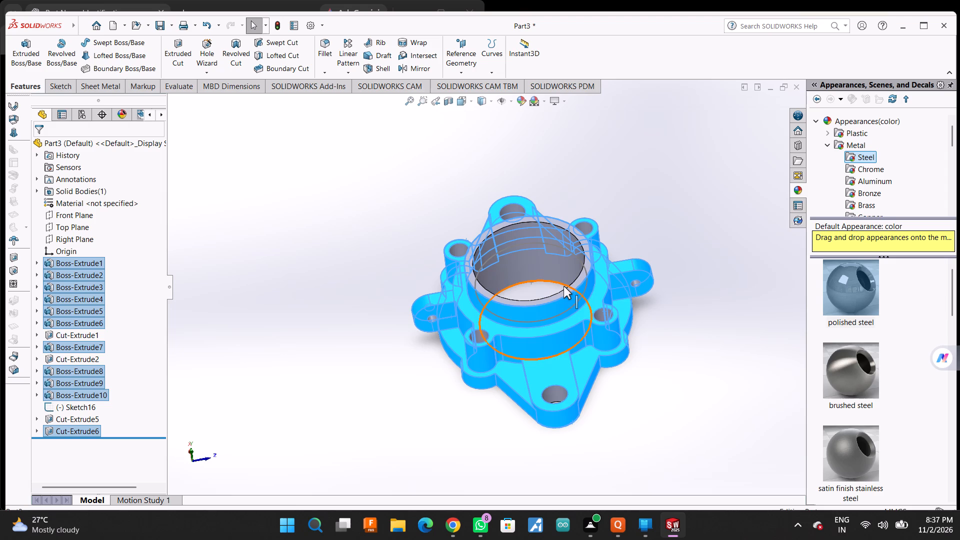
pyautogui.keyDown('ctrl'); pyautogui.click(580, 271); pyautogui.keyUp('ctrl')
pyautogui.keyDown('ctrl'); pyautogui.click(581, 274); pyautogui.keyUp('ctrl')
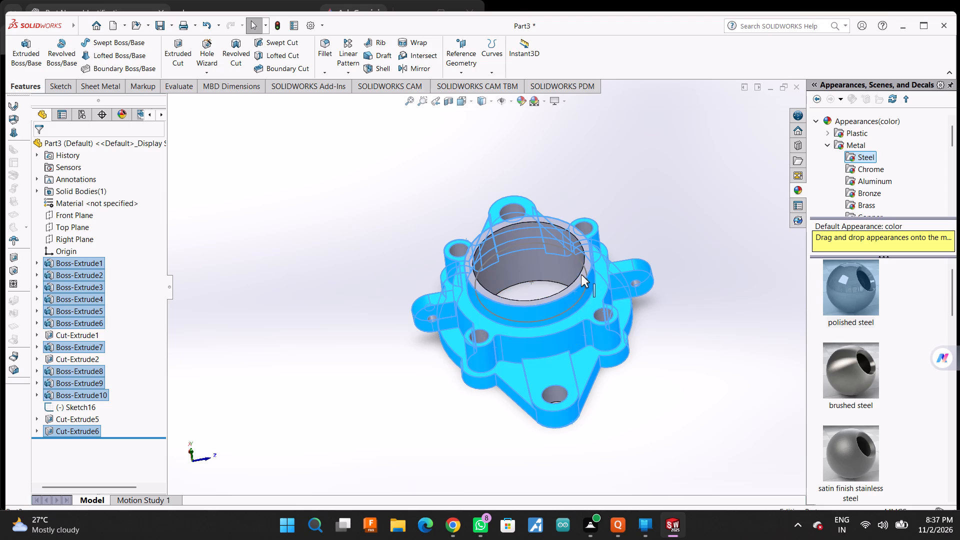
pyautogui.keyDown('ctrl'); pyautogui.click(576, 282); pyautogui.keyUp('ctrl')
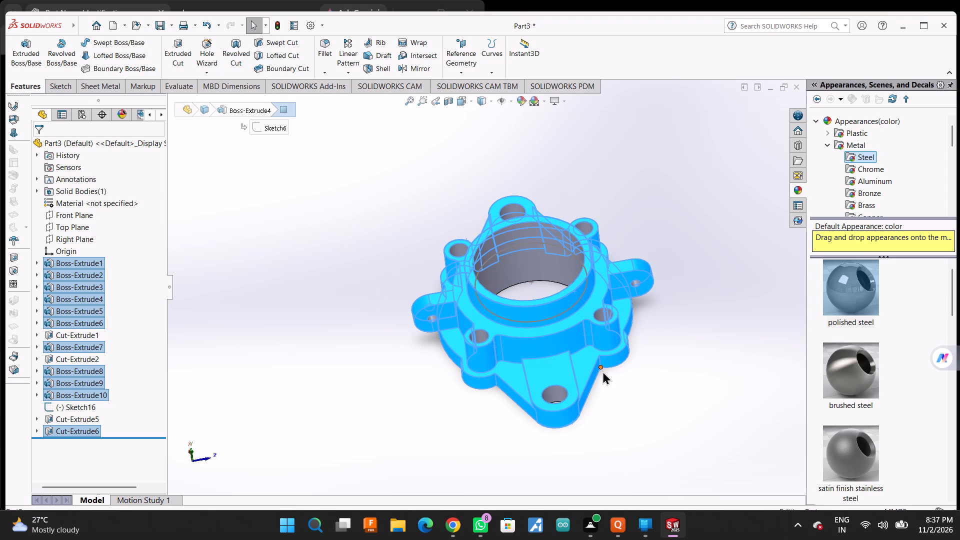
pyautogui.moveTo(629, 425); pyautogui.dragTo(570, 261, button='middle')
pyautogui.keyDown('ctrl'); pyautogui.click(571, 276); pyautogui.keyUp('ctrl')
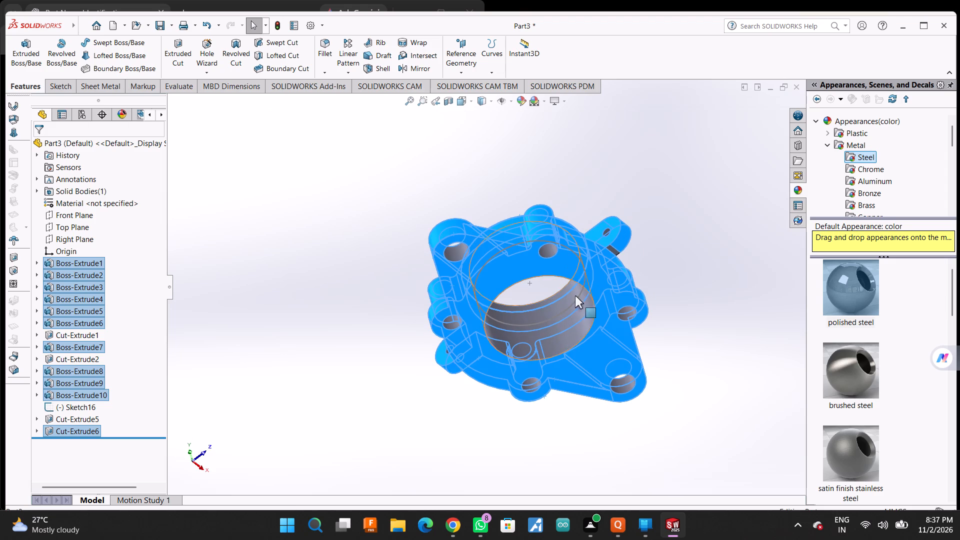
# Apply a basic red colour appearance to all the selected faces.
pyautogui.moveTo(672, 284); pyautogui.dragTo(671, 425, button='middle')
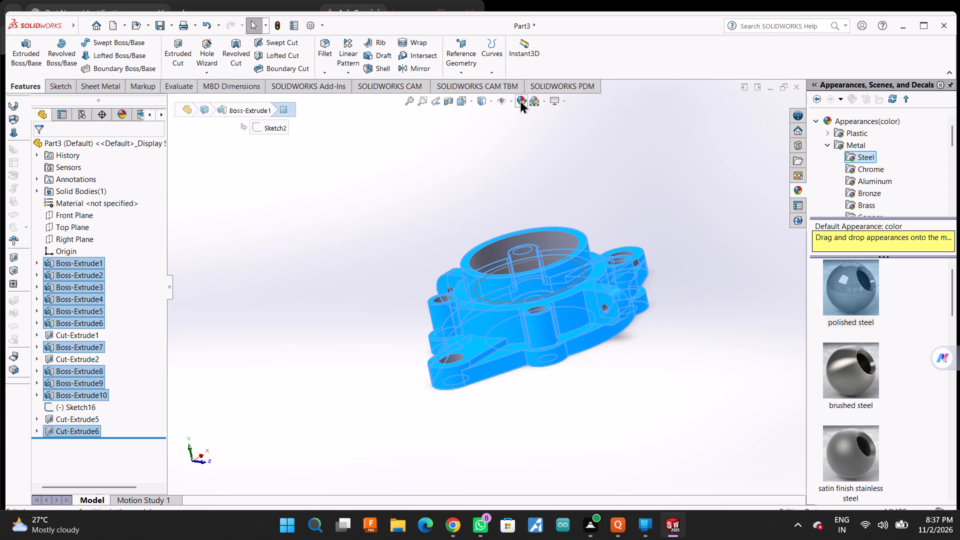
pyautogui.click(520, 100)
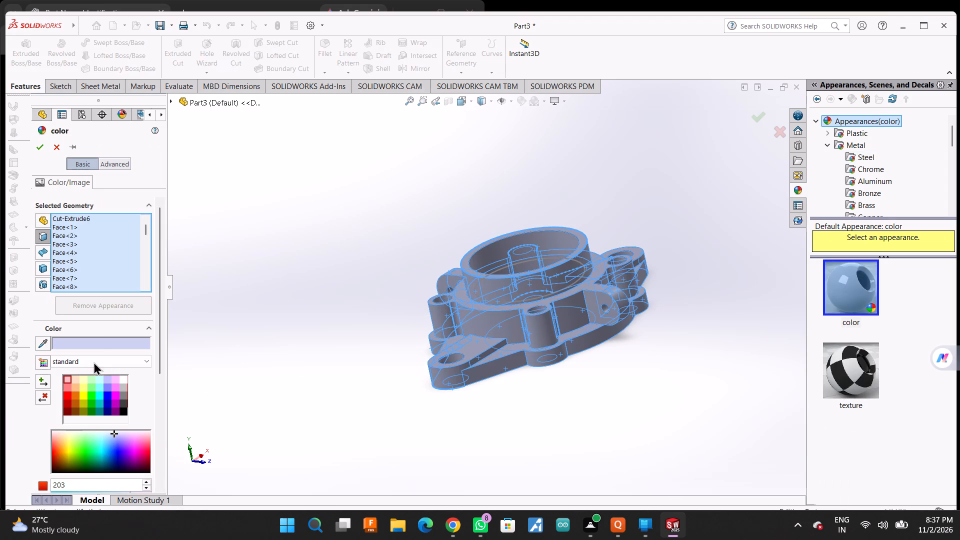
pyautogui.click(99, 341)
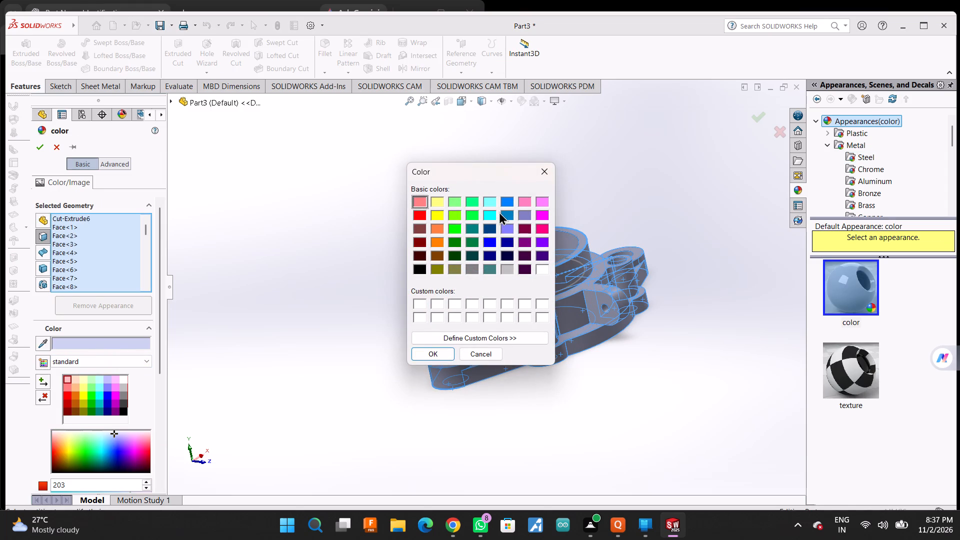
pyautogui.click(414, 214)
pyautogui.click(432, 353)
pyautogui.moveTo(437, 217); pyautogui.dragTo(460, 234, button='middle')
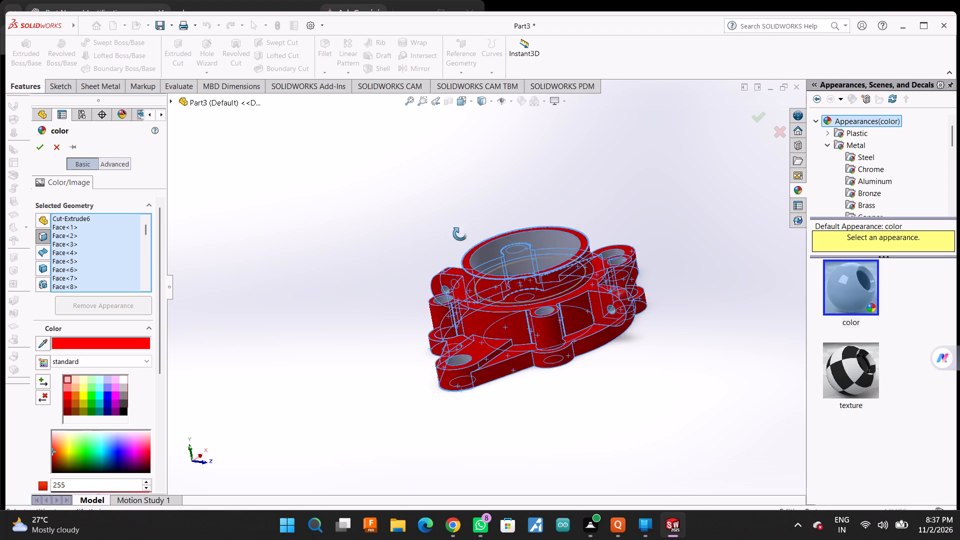
pyautogui.moveTo(460, 234); pyautogui.dragTo(489, 267, button='middle')
pyautogui.click(39, 141)
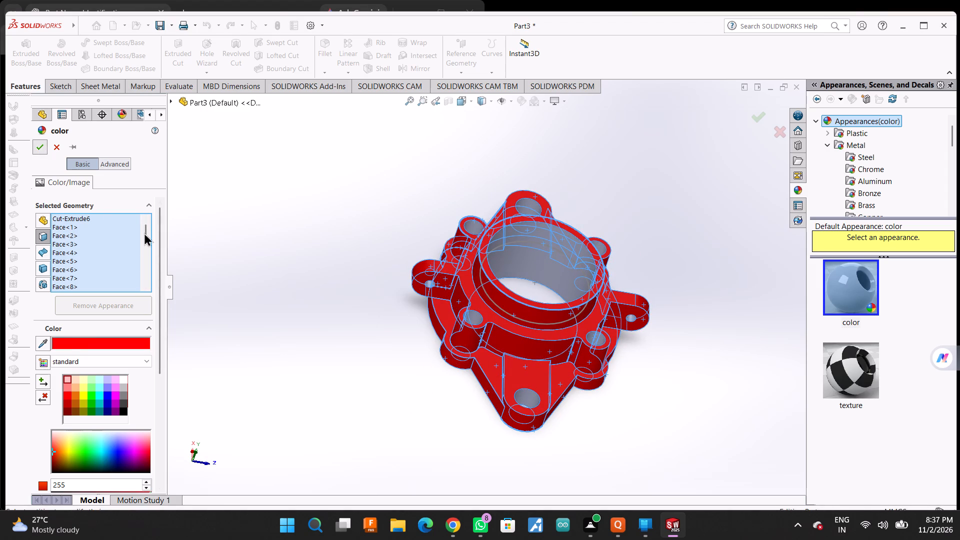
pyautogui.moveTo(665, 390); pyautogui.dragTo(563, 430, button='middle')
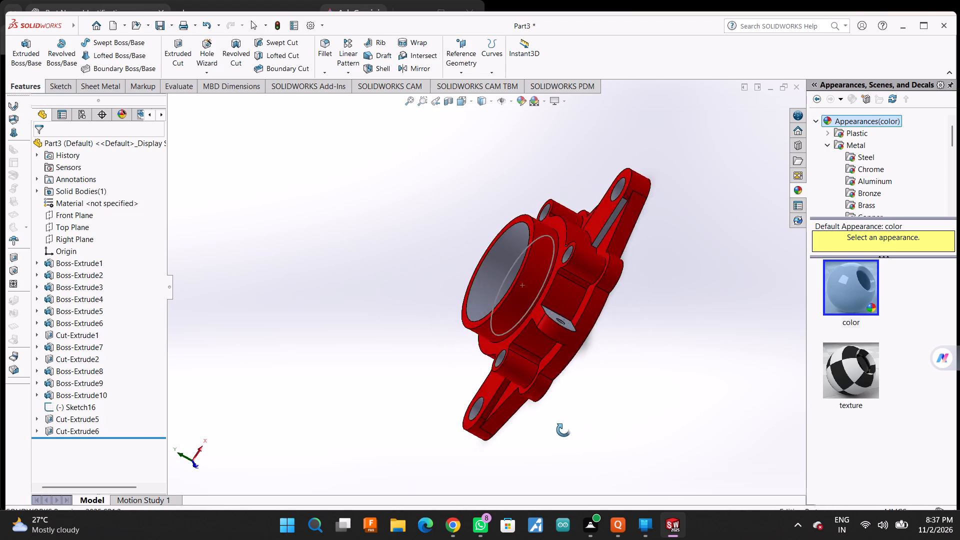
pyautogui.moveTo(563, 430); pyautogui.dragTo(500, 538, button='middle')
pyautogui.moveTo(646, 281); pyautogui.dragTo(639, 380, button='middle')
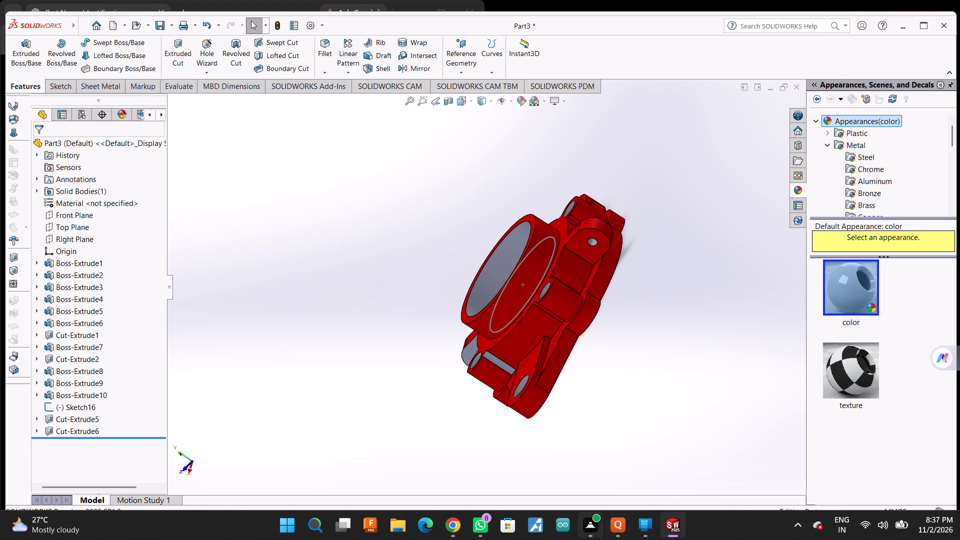
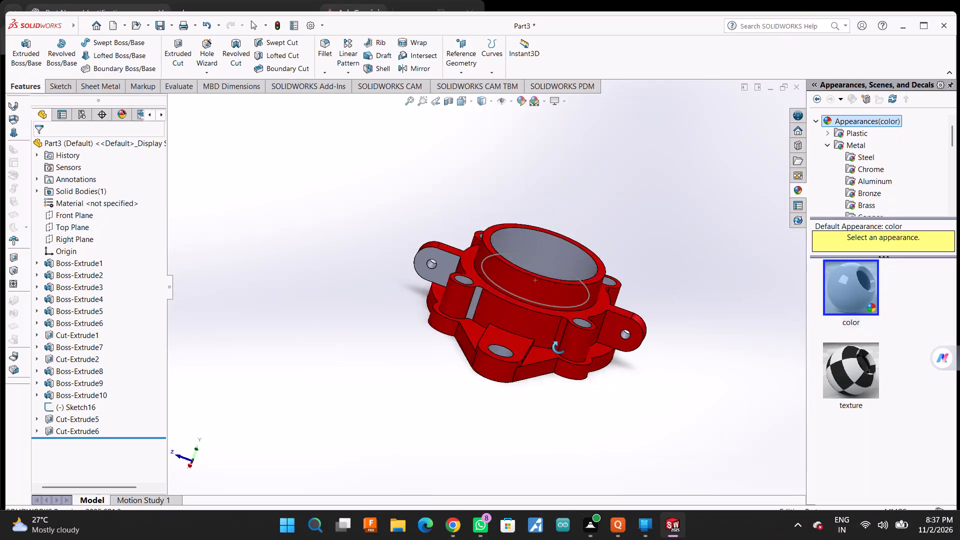
# Save the part in isometric view as "Flanged Pipe Mounting Housing" in the SYMBIOSIS folder.
pyautogui.moveTo(661, 275); pyautogui.dragTo(646, 327, button='middle')
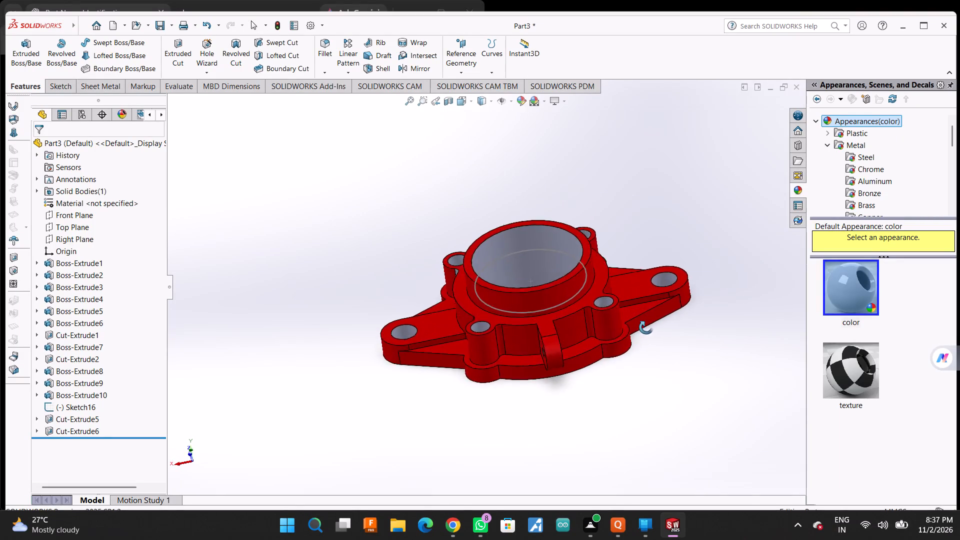
pyautogui.moveTo(646, 327); pyautogui.dragTo(665, 343, button='middle')
pyautogui.moveTo(807, 395); pyautogui.dragTo(877, 387)
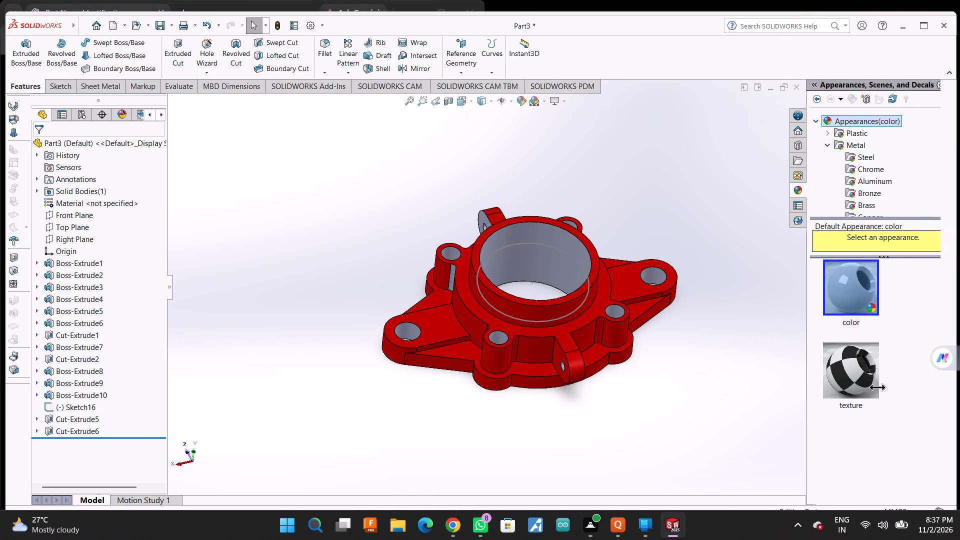
pyautogui.moveTo(877, 387); pyautogui.dragTo(959, 342)
pyautogui.press('space')
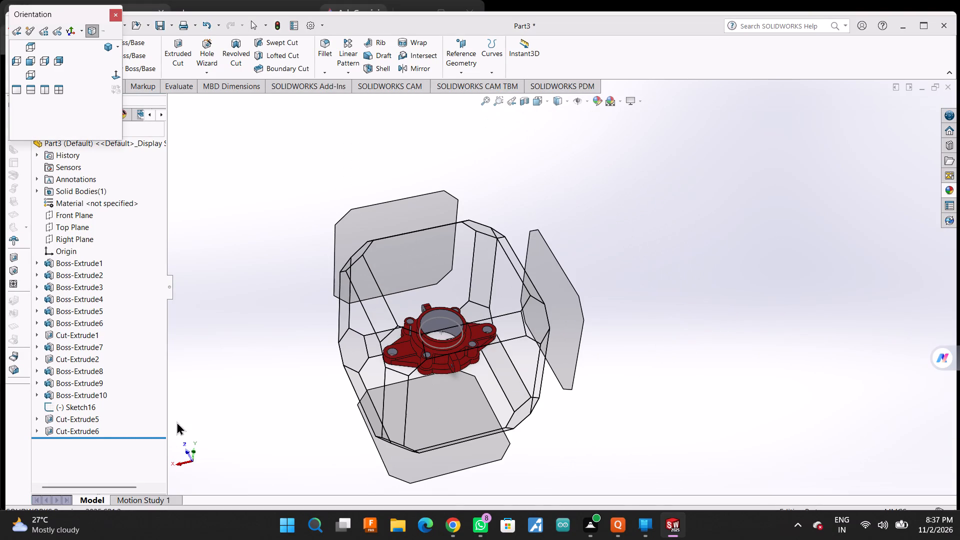
pyautogui.click(105, 42)
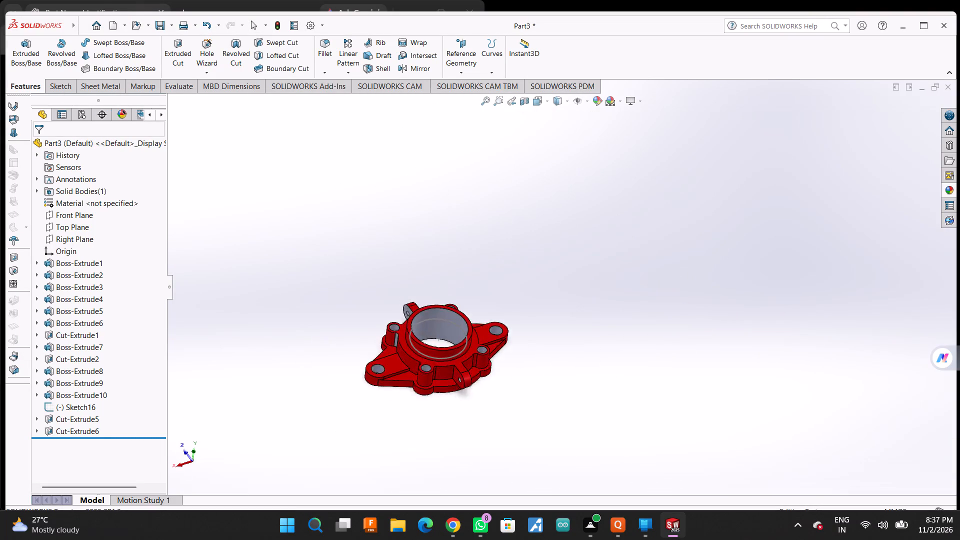
pyautogui.hotkey('ctrl', 's')
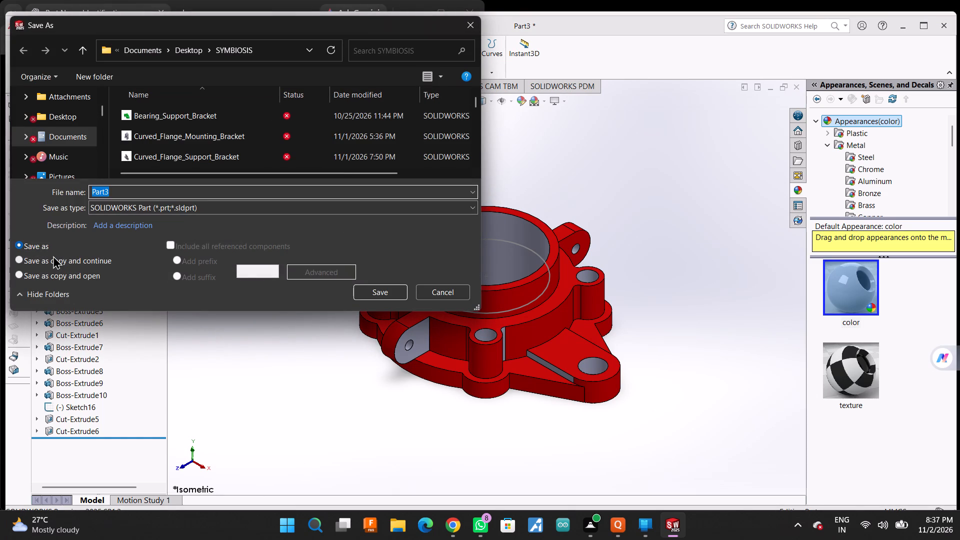
pyautogui.hotkey('ctrl', 'v')
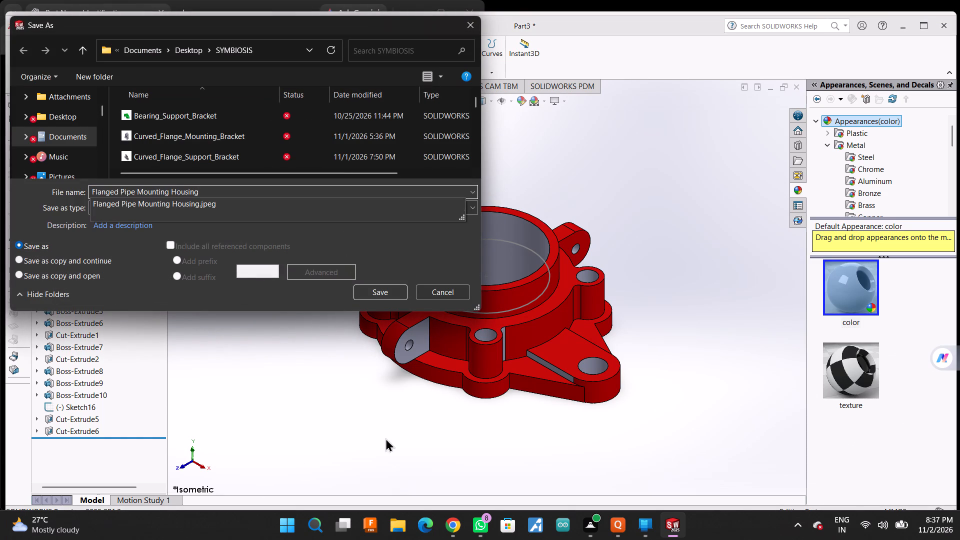
pyautogui.click(454, 530)
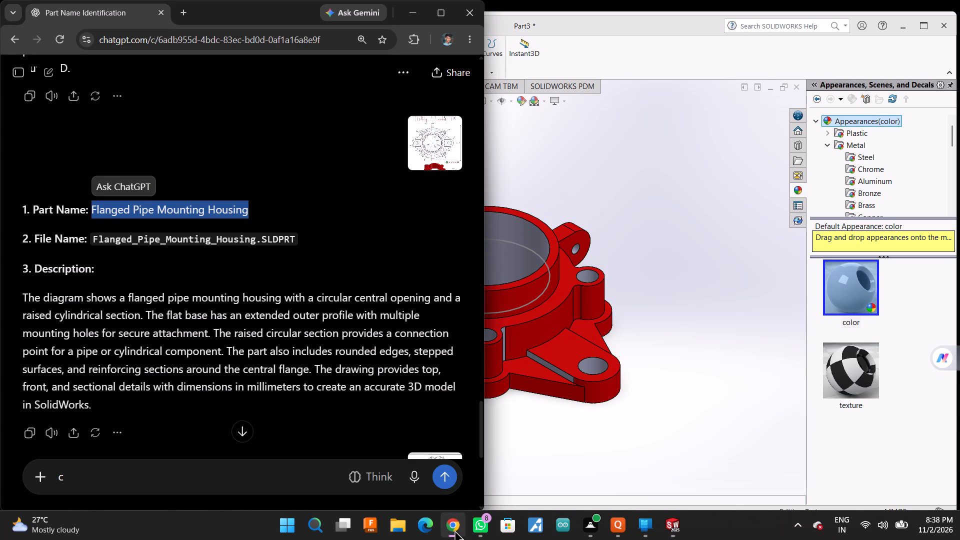
pyautogui.click(552, 442)
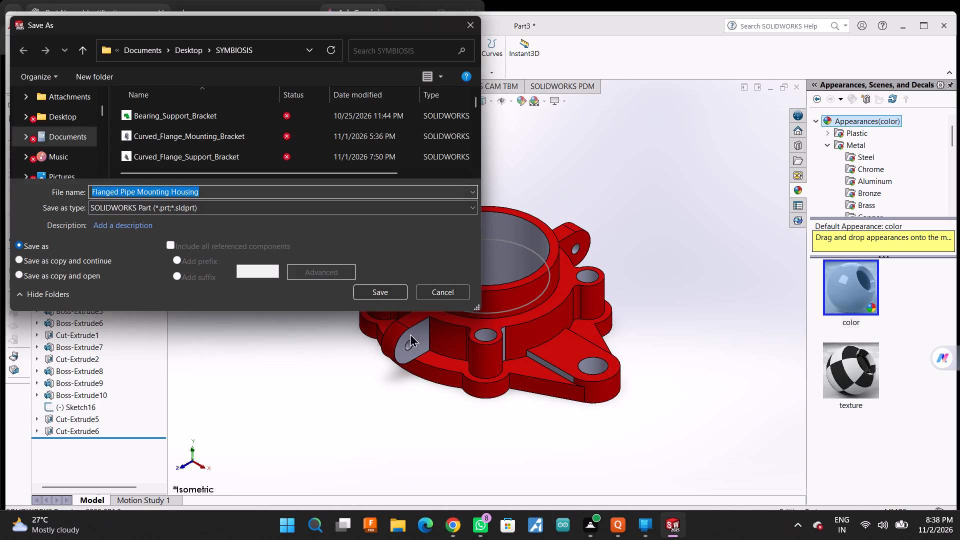
pyautogui.click(381, 284)
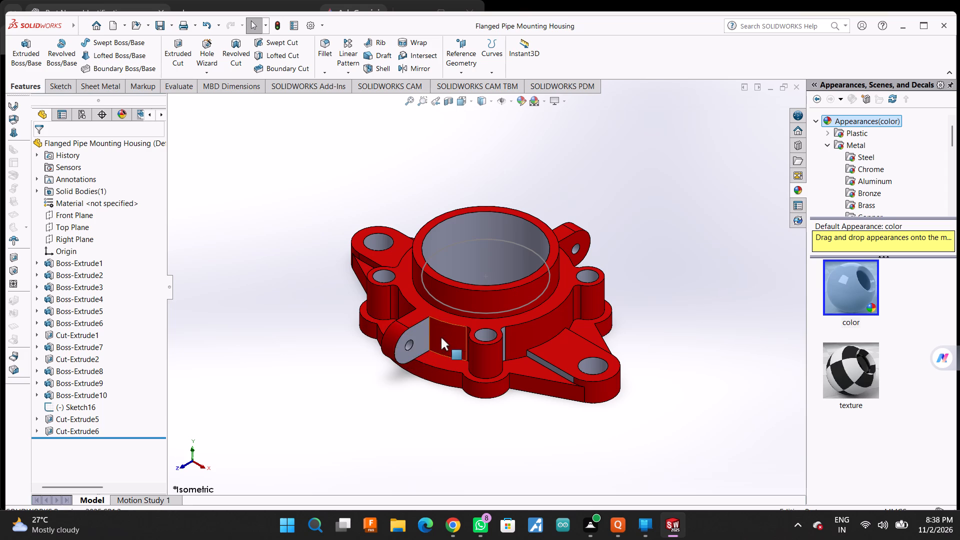
# Apply the basic red colour to the remaining grey holed face of the small upright tab.
pyautogui.keyDown('ctrl'); pyautogui.click(426, 343); pyautogui.keyUp('ctrl')
pyautogui.click(519, 99)
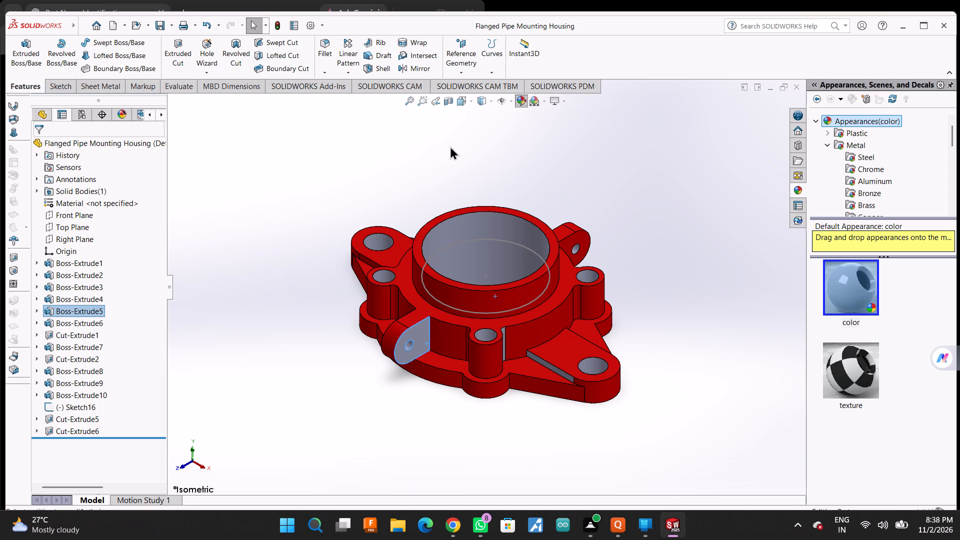
pyautogui.click(81, 343)
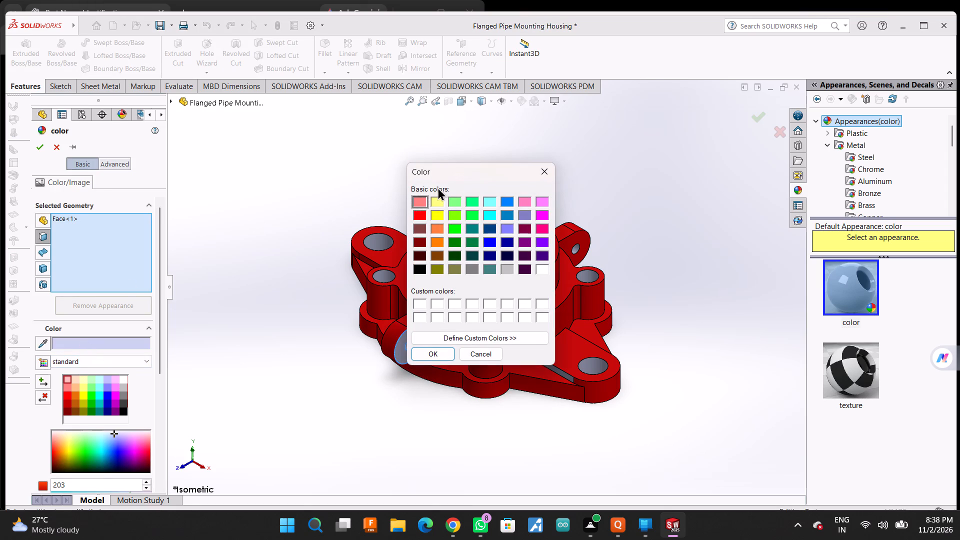
pyautogui.click(420, 209)
pyautogui.click(428, 351)
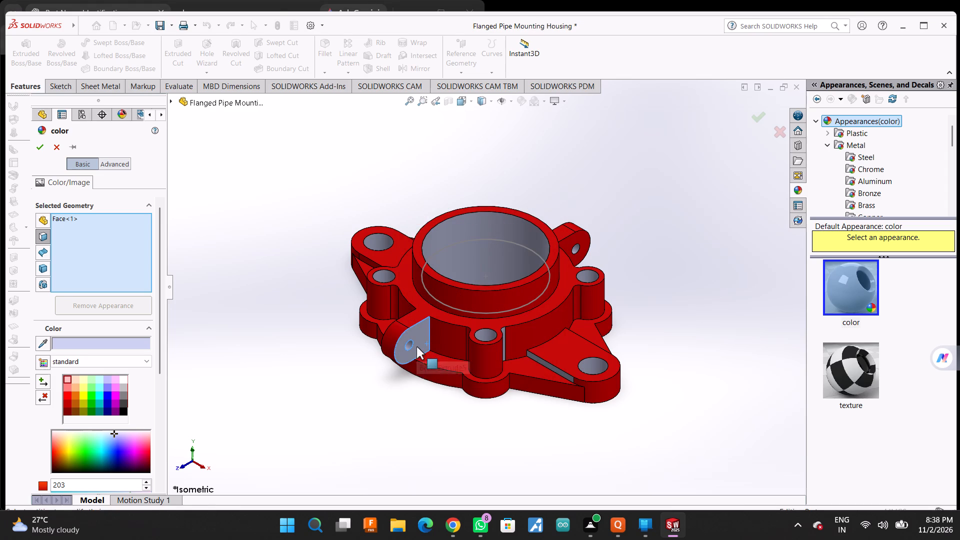
pyautogui.click(115, 342)
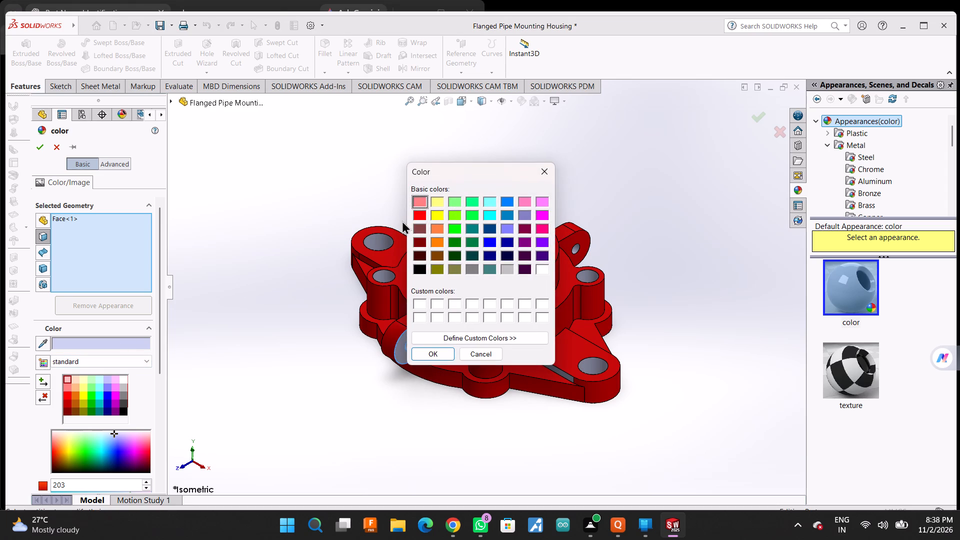
pyautogui.click(418, 212)
pyautogui.click(425, 352)
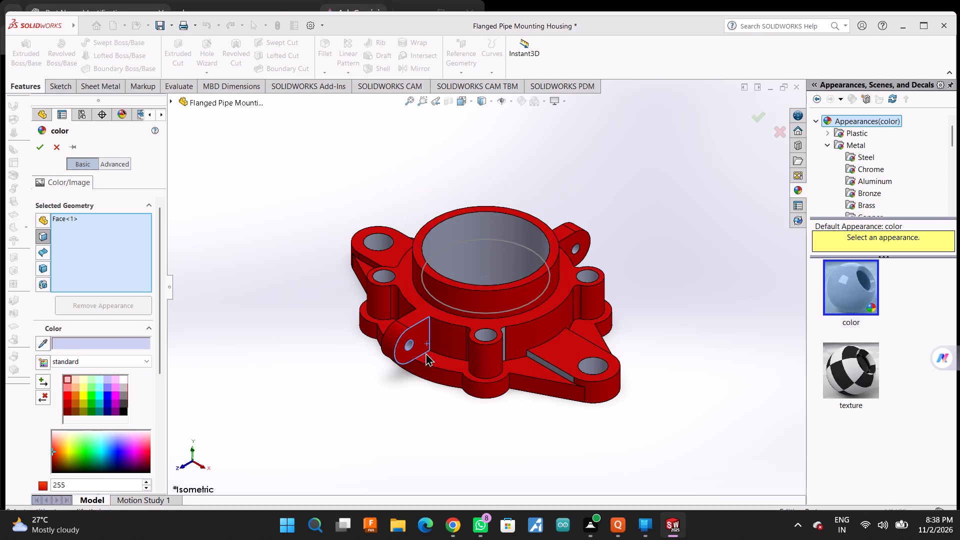
pyautogui.click(716, 208)
pyautogui.click(653, 260)
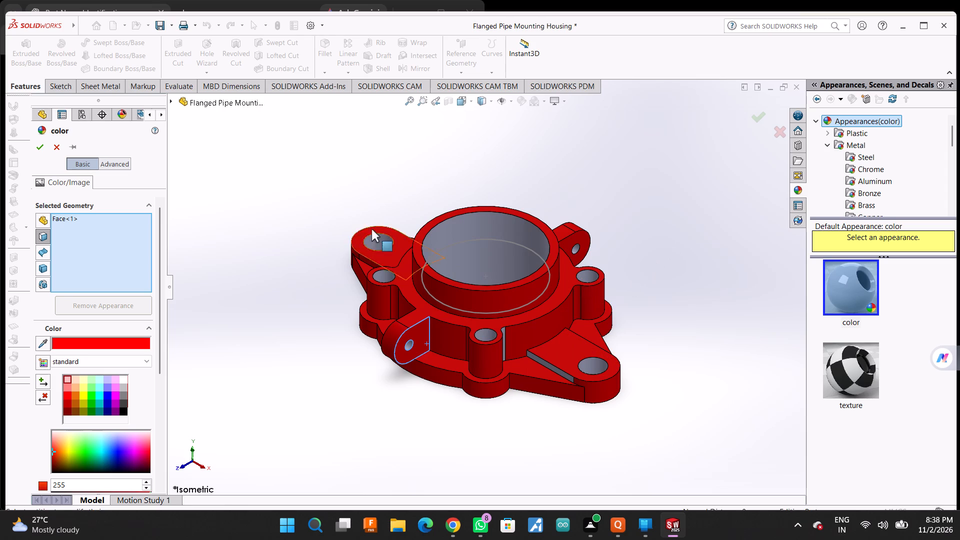
pyautogui.click(402, 169)
pyautogui.click(39, 142)
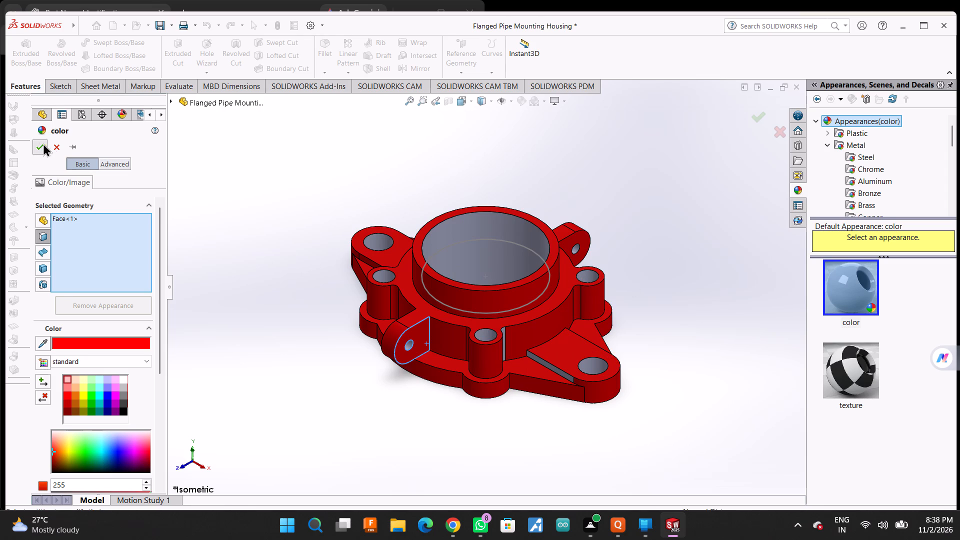
# Save the part file with the recoloured tab face.
pyautogui.hotkey('ctrl', 's')
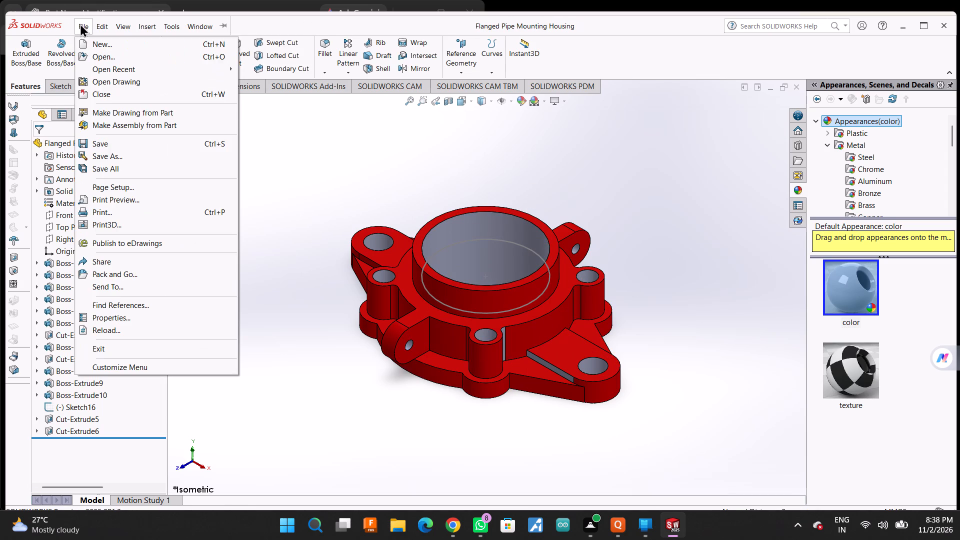
pyautogui.click(103, 152)
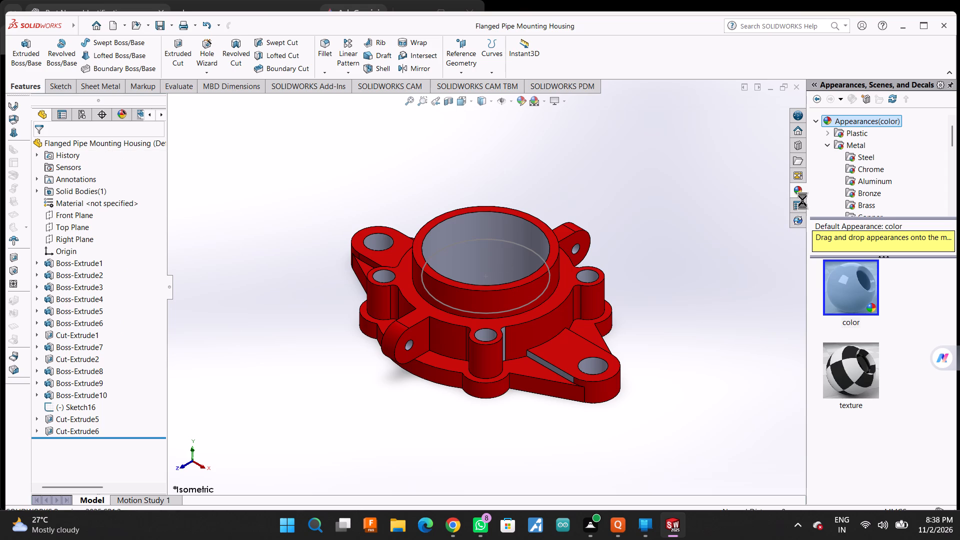
pyautogui.click(760, 113)
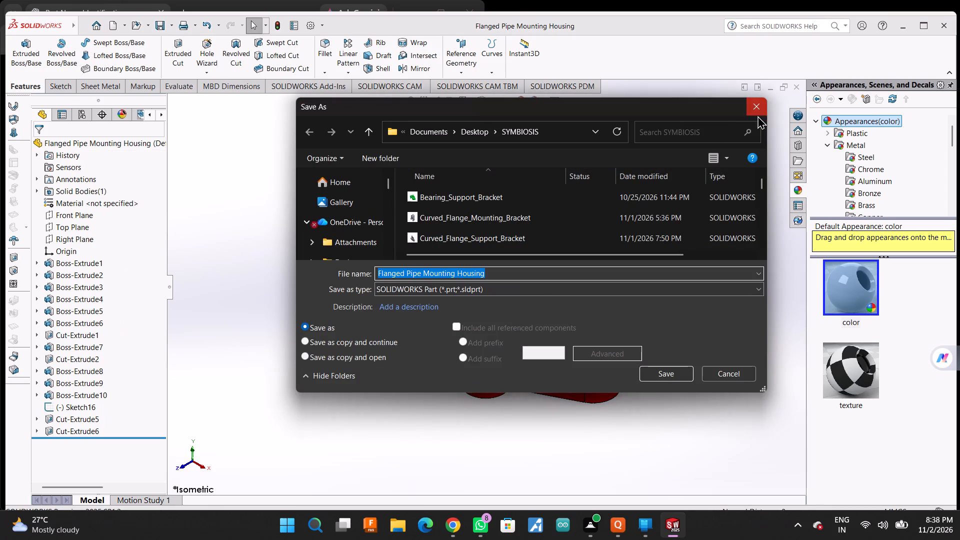
# Apply the basic red colour to the two remaining grey faces: the flange lug's raised-pad side and the narrow strip behind the adjacent bolt boss.
pyautogui.keyDown('ctrl'); pyautogui.click(561, 372); pyautogui.keyUp('ctrl')
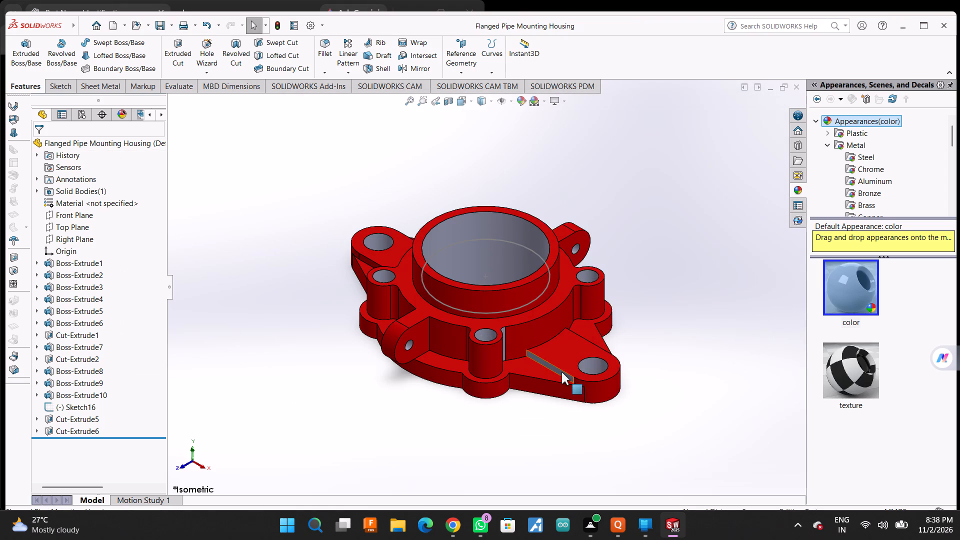
pyautogui.keyDown('ctrl'); pyautogui.click(565, 358); pyautogui.keyUp('ctrl')
pyautogui.keyDown('ctrl'); pyautogui.click(562, 372); pyautogui.keyUp('ctrl')
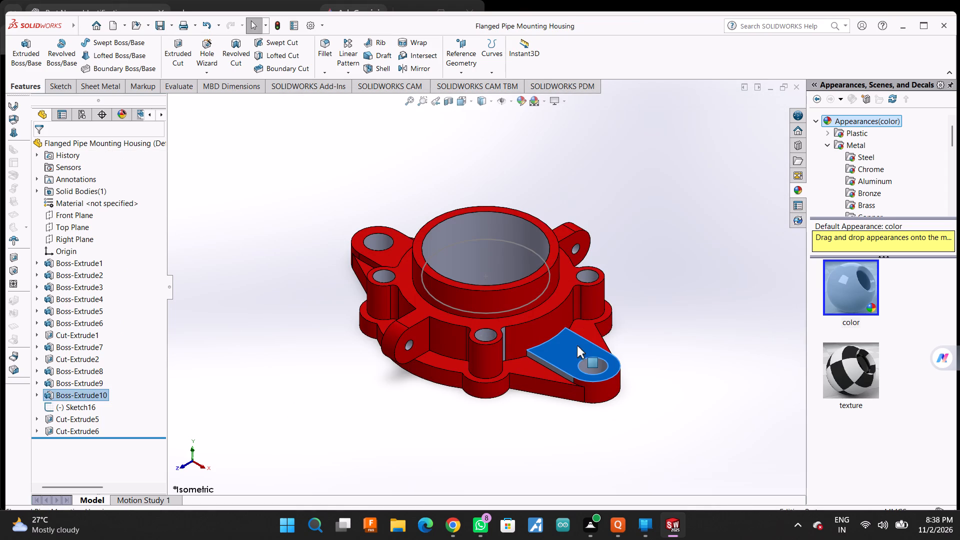
pyautogui.click(652, 307)
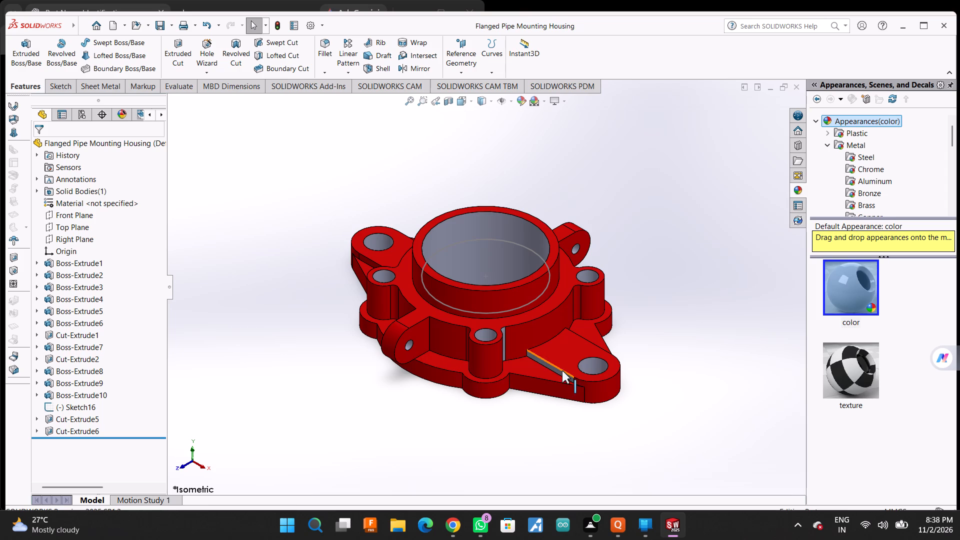
pyautogui.keyDown('ctrl'); pyautogui.click(559, 373); pyautogui.keyUp('ctrl')
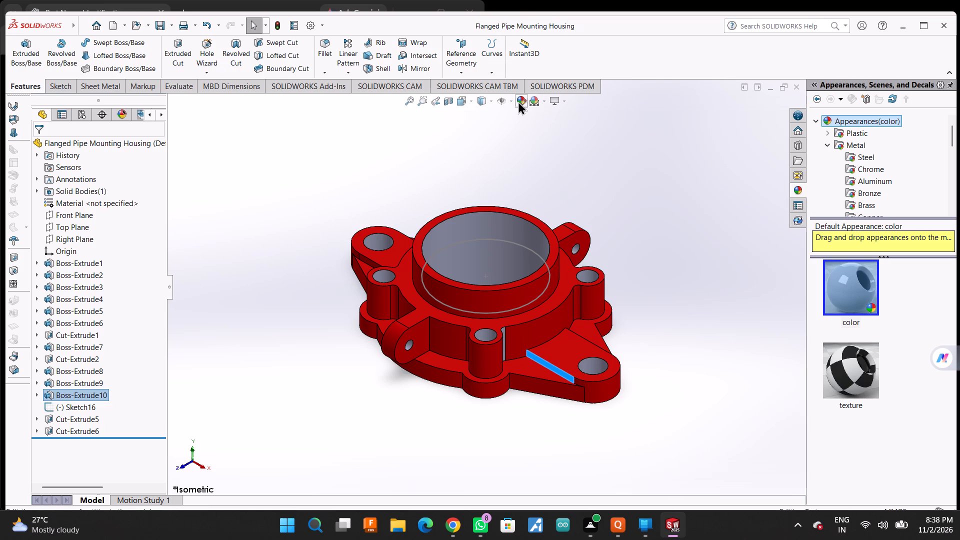
pyautogui.moveTo(657, 228); pyautogui.dragTo(708, 377, button='middle')
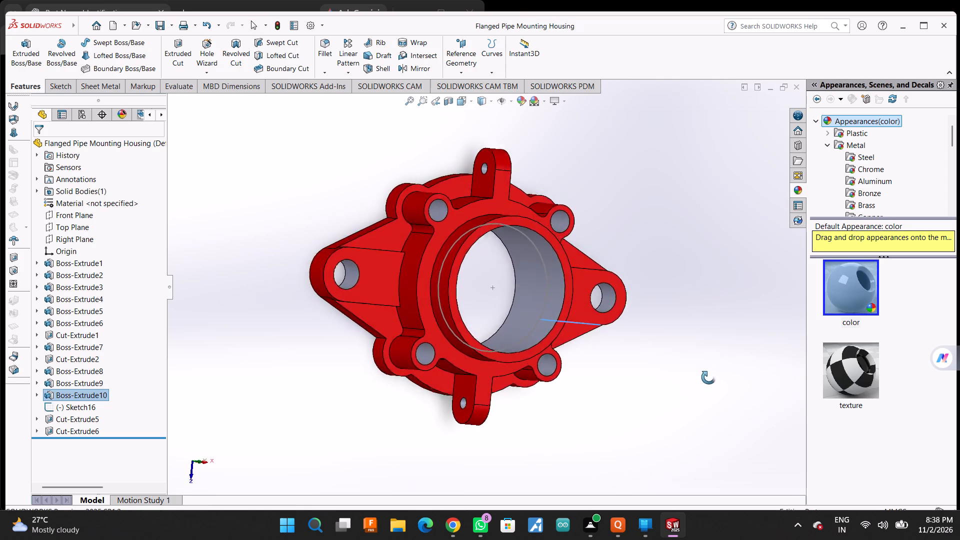
pyautogui.moveTo(708, 377); pyautogui.dragTo(569, 344, button='middle')
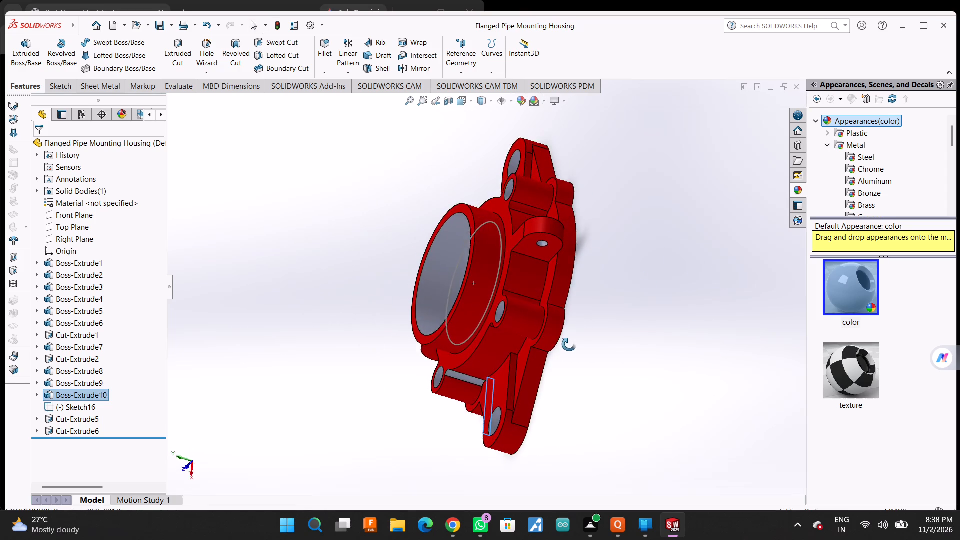
pyautogui.moveTo(569, 344); pyautogui.dragTo(664, 235, button='middle')
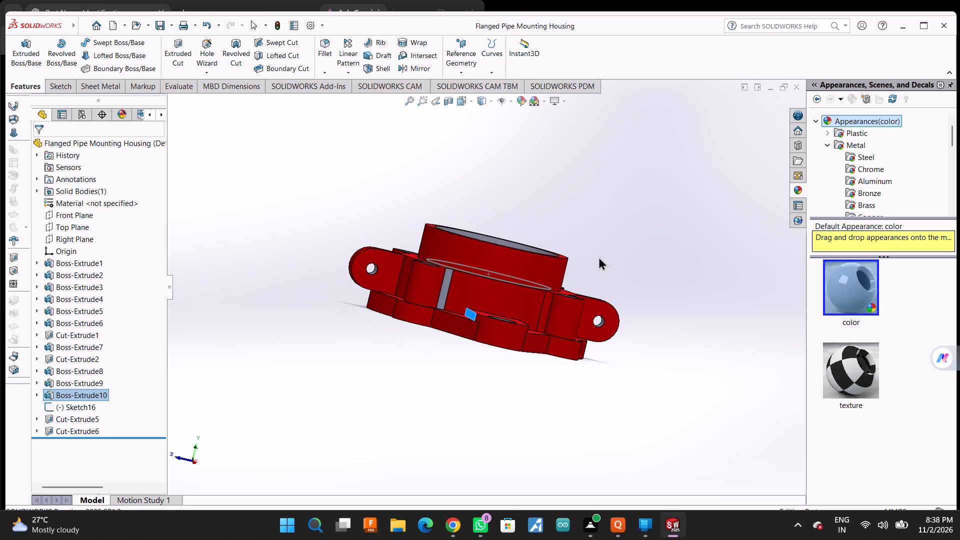
pyautogui.keyDown('ctrl'); pyautogui.click(446, 288); pyautogui.keyUp('ctrl')
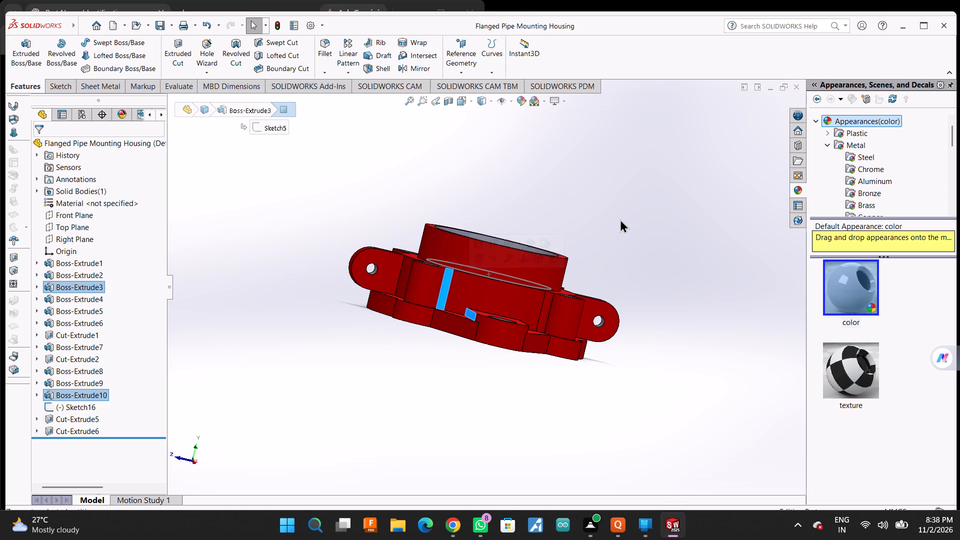
pyautogui.moveTo(642, 240); pyautogui.dragTo(501, 345, button='middle')
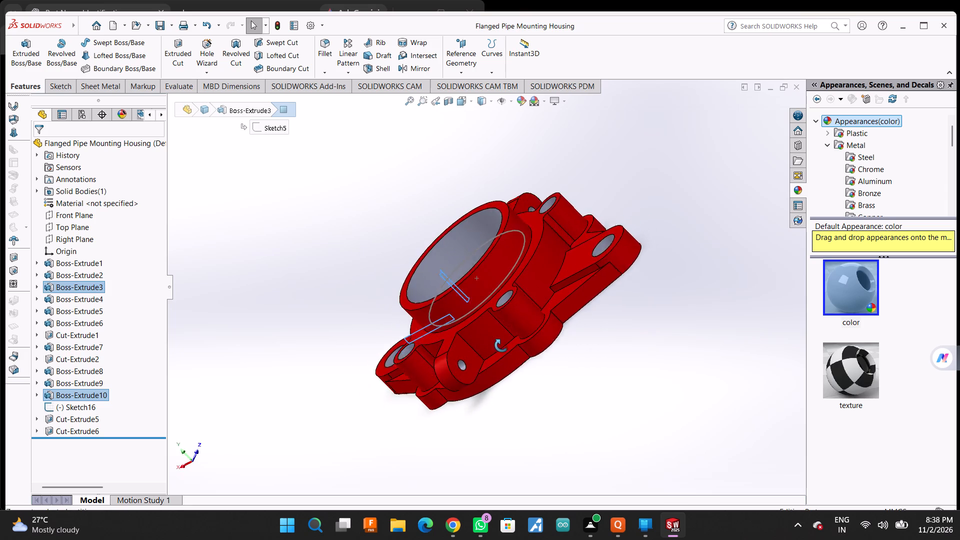
pyautogui.moveTo(501, 345); pyautogui.dragTo(409, 490, button='middle')
pyautogui.scroll(-1, 430, 454)
pyautogui.scroll(2, 785, 220)
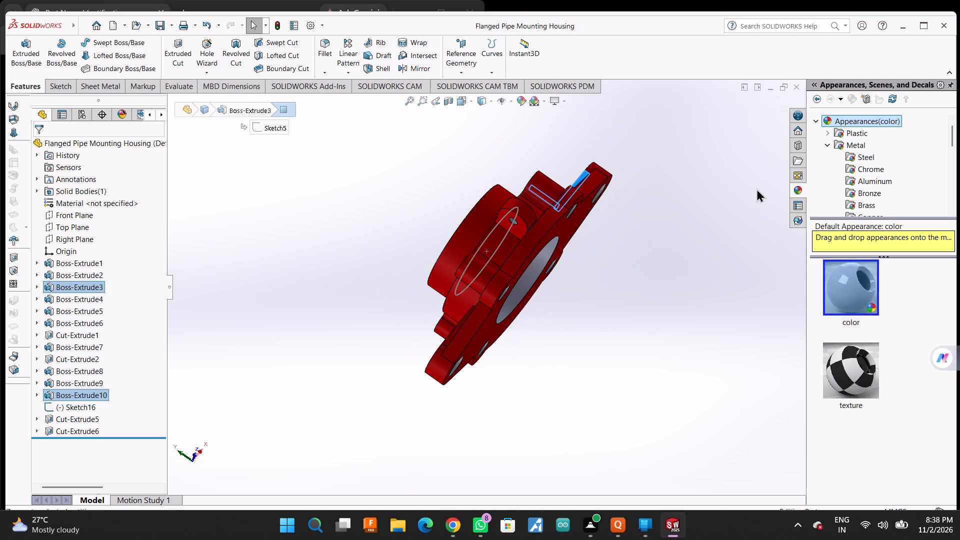
pyautogui.moveTo(702, 160); pyautogui.dragTo(661, 368, button='middle')
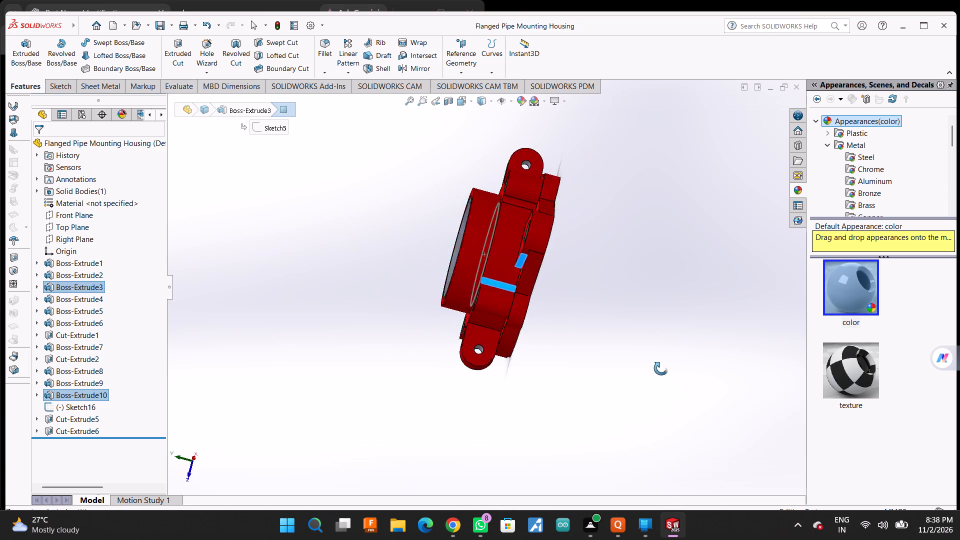
pyautogui.moveTo(661, 368); pyautogui.dragTo(733, 452, button='middle')
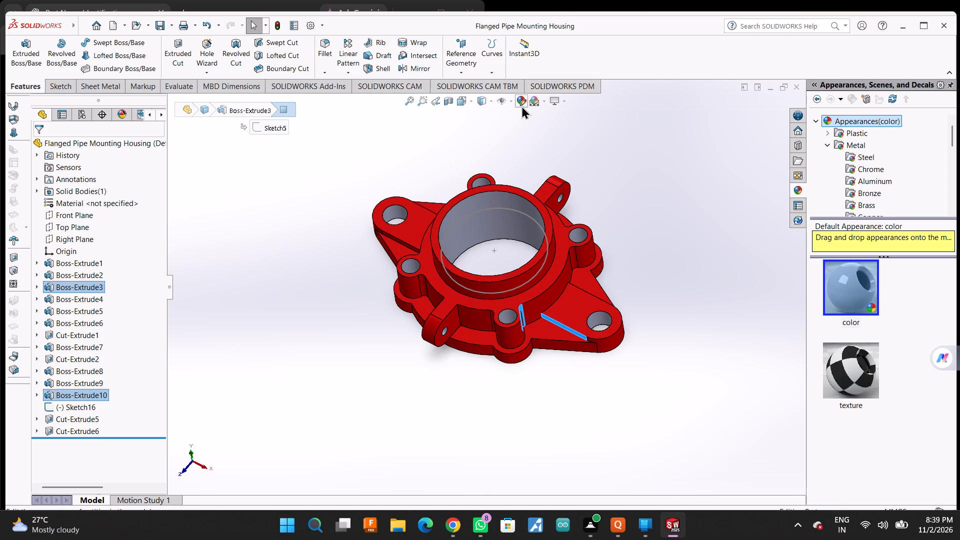
pyautogui.click(521, 105)
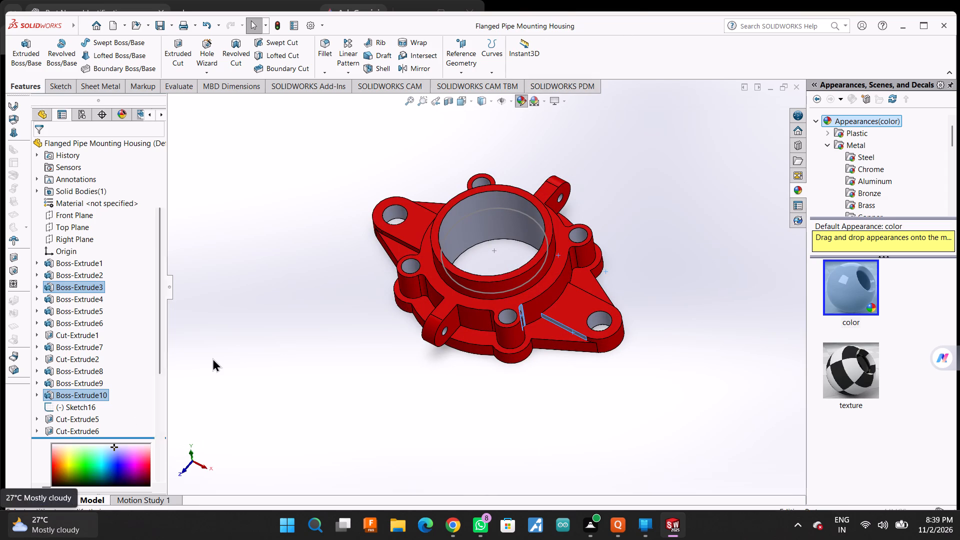
pyautogui.click(97, 337)
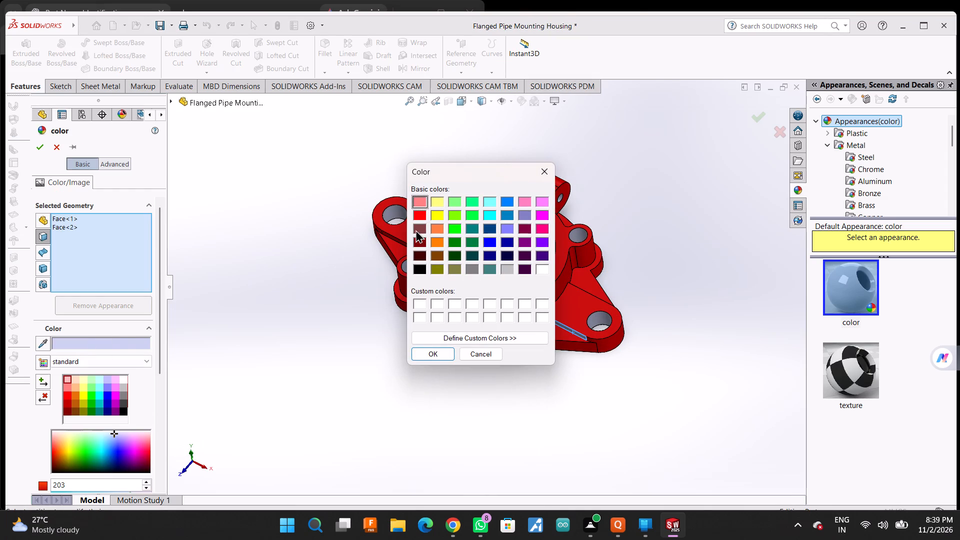
pyautogui.click(422, 213)
pyautogui.click(415, 353)
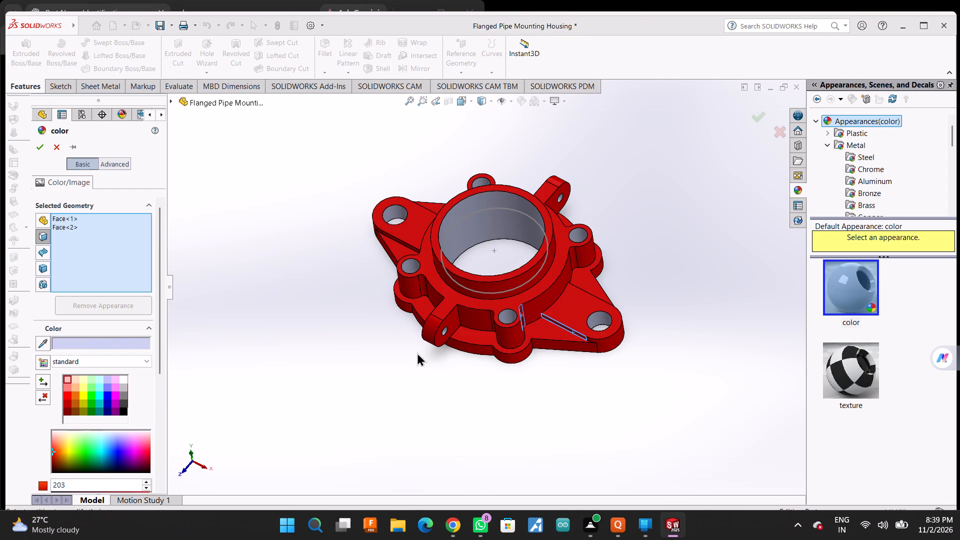
pyautogui.moveTo(328, 371); pyautogui.dragTo(350, 300, button='middle')
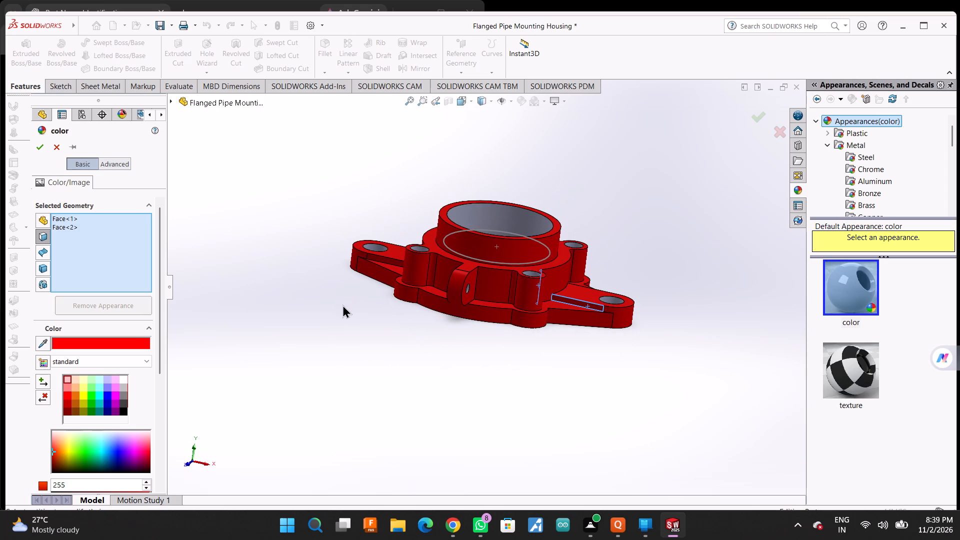
pyautogui.click(39, 151)
# Save the part file with the two recoloured faces.
pyautogui.moveTo(719, 245); pyautogui.dragTo(681, 275, button='middle')
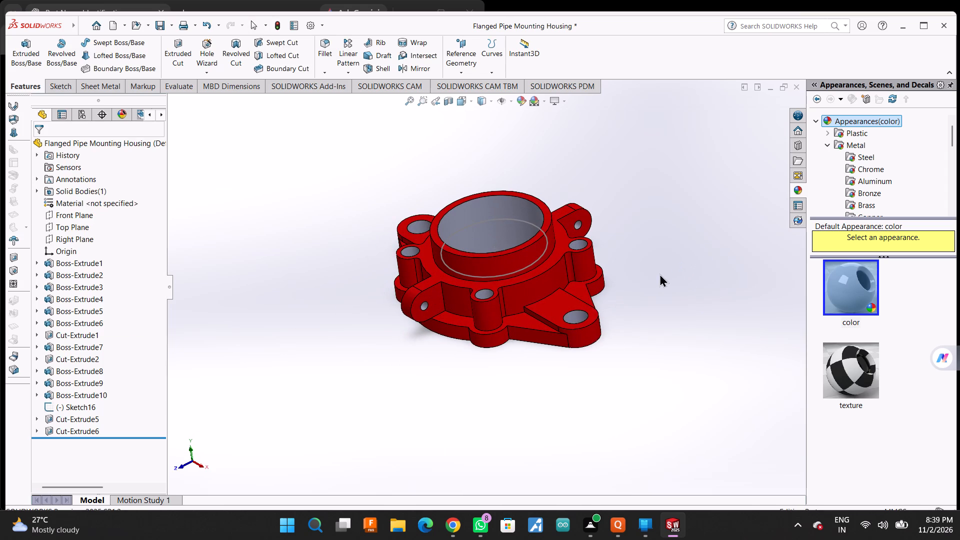
pyautogui.hotkey('ctrl', 's')
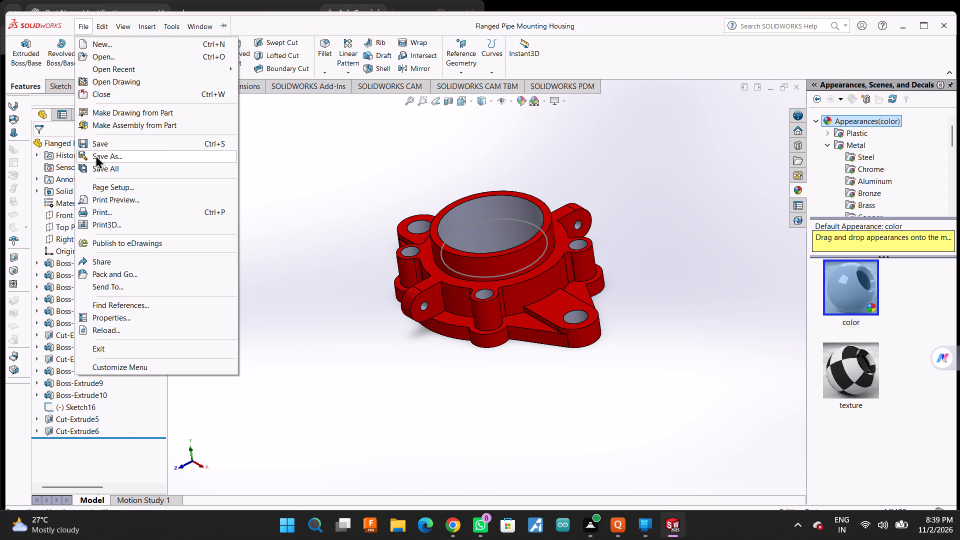
pyautogui.click(95, 157)
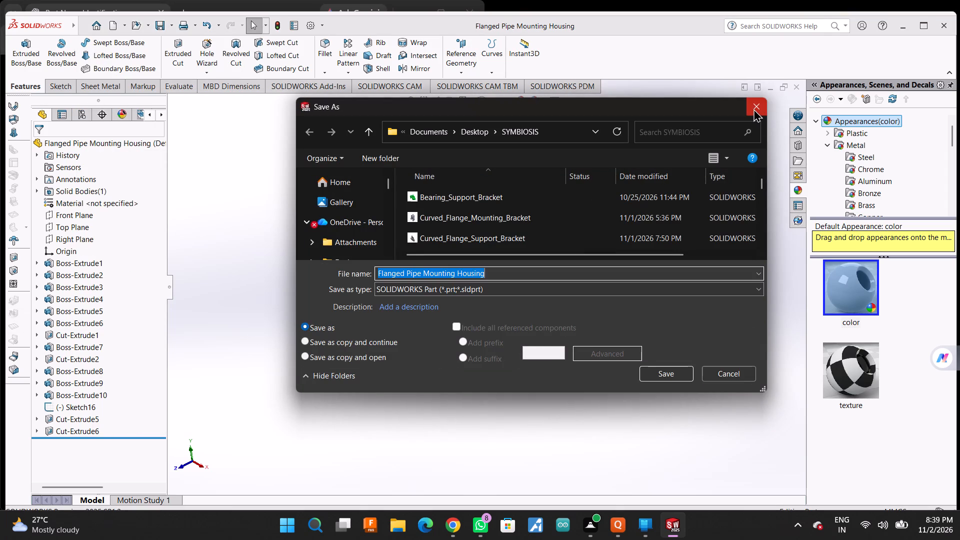
pyautogui.click(753, 108)
# Return the part to the isometric view and save the file.
pyautogui.press('space')
pyautogui.press('space')
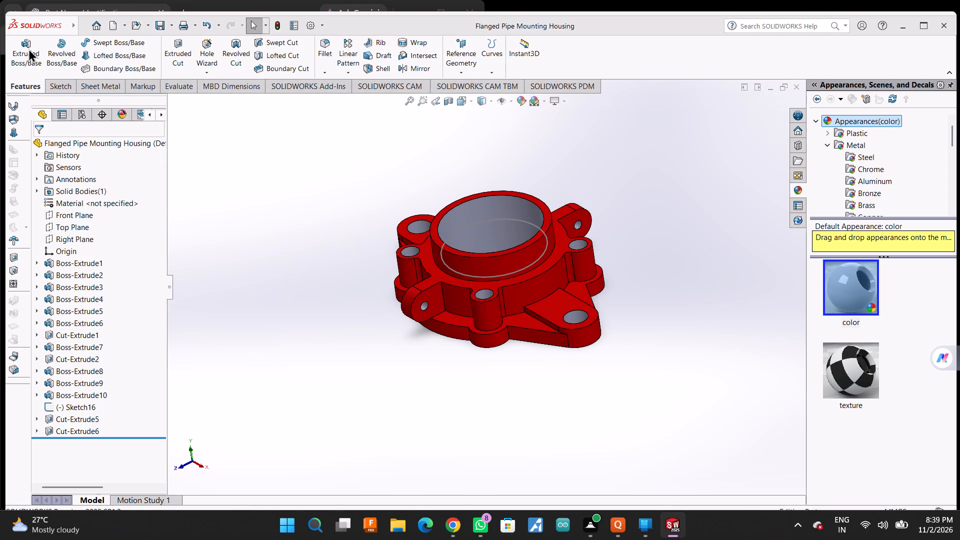
pyautogui.press('space')
pyautogui.press('space')
pyautogui.press('space')
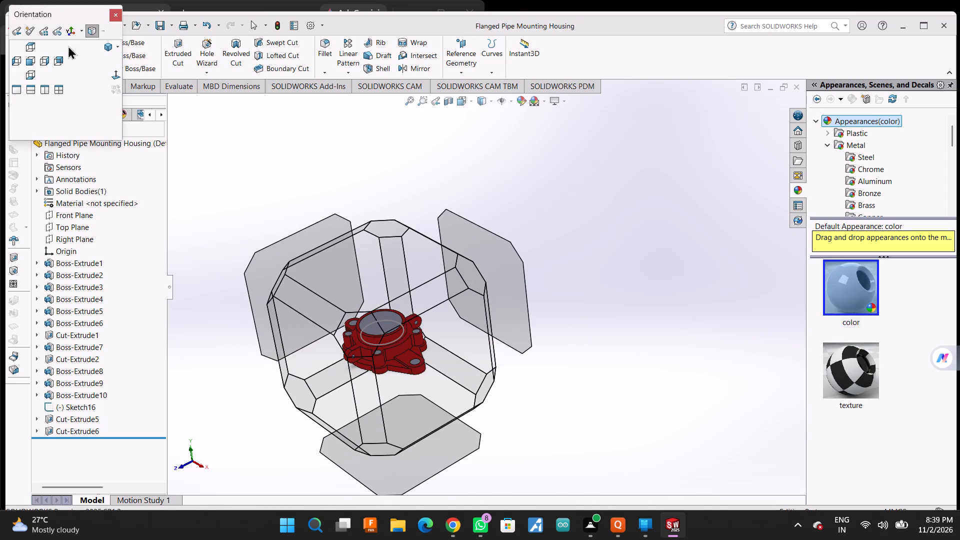
pyautogui.click(106, 49)
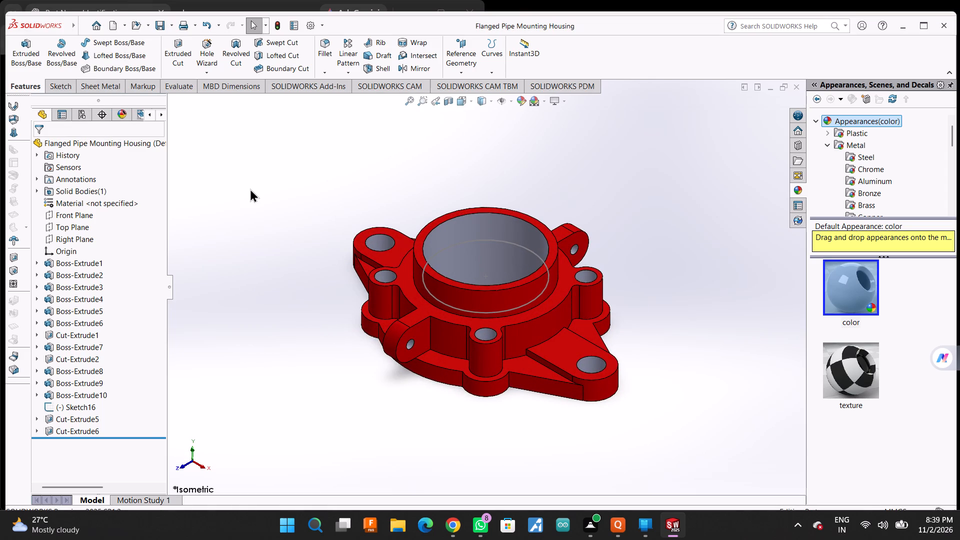
pyautogui.hotkey('ctrl', 's')
# Save a PDF copy of the part as "Flanged Pipe Mounting Housing" in the SYMBIOSIS folder.
pyautogui.click(97, 151)
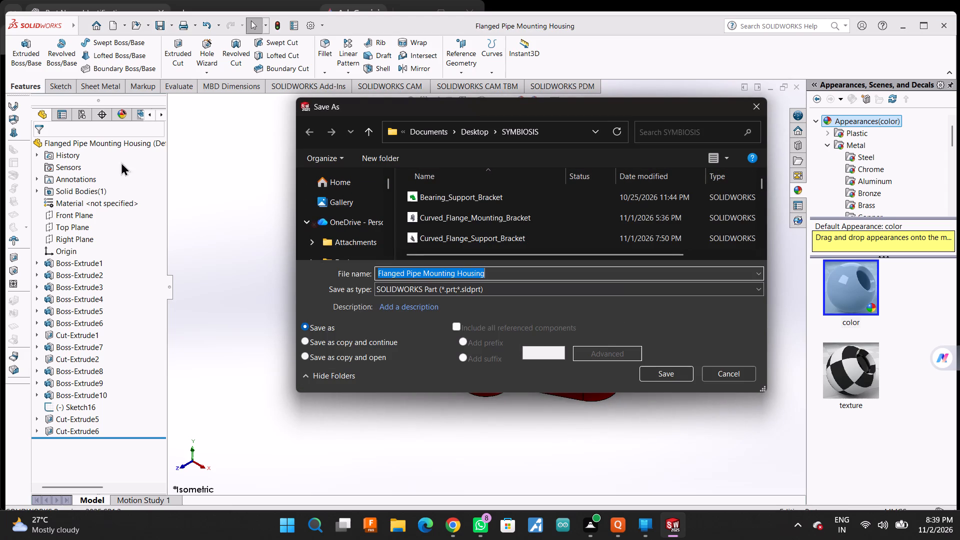
pyautogui.click(453, 292)
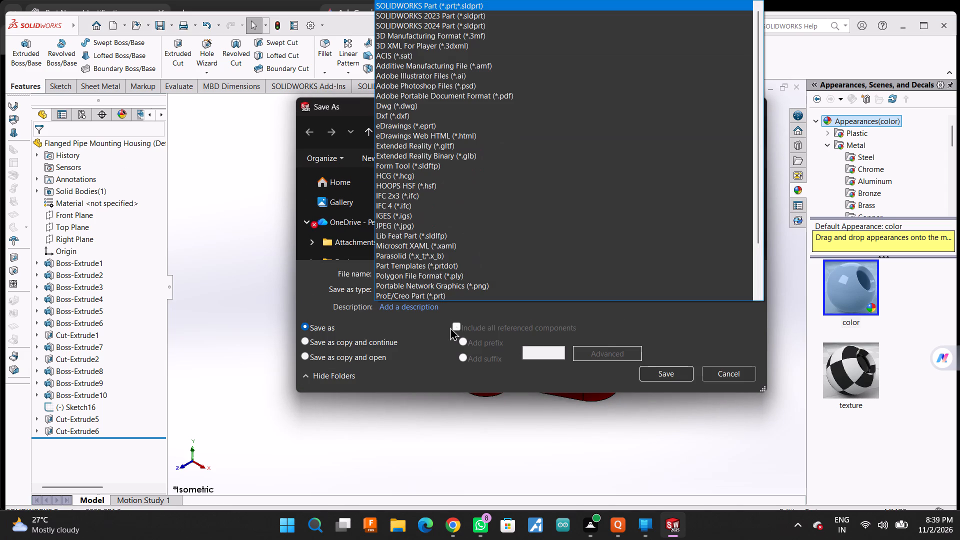
pyautogui.click(454, 98)
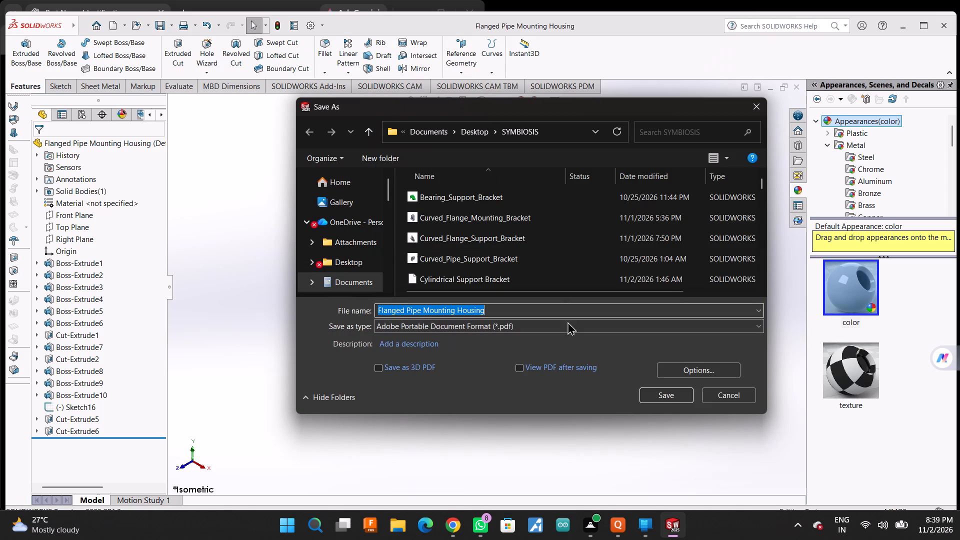
pyautogui.click(646, 400)
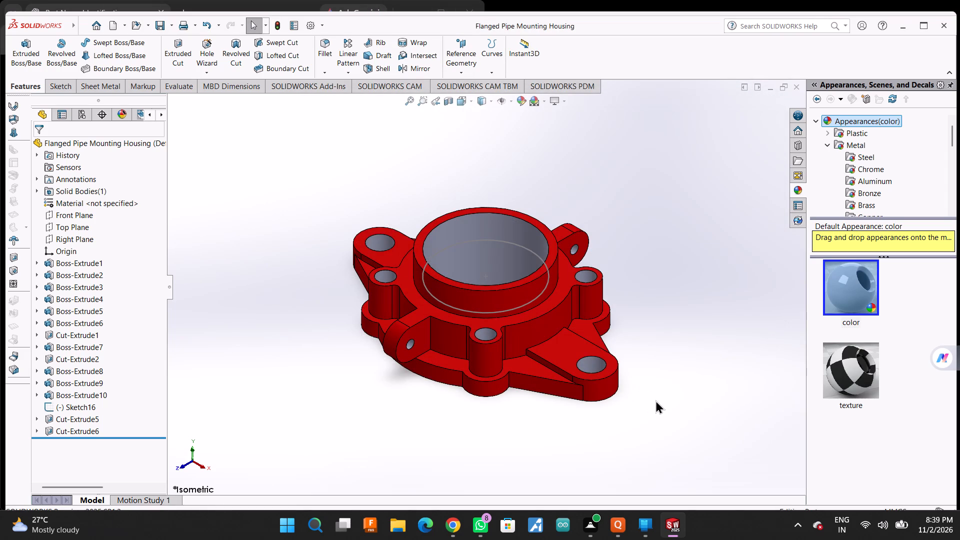
# Collapse the appearances library pane to widen the modelling area.
pyautogui.moveTo(807, 397); pyautogui.dragTo(877, 392)
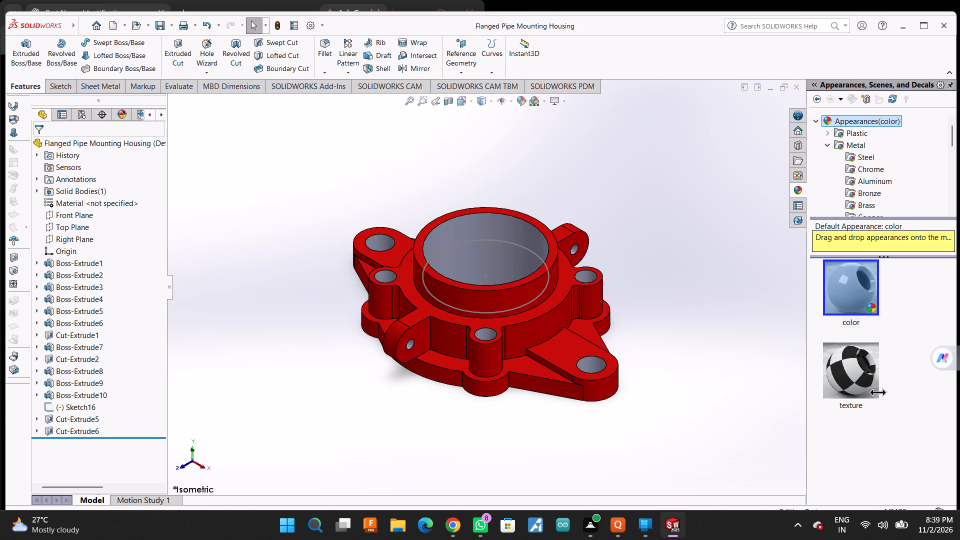
pyautogui.moveTo(877, 392); pyautogui.dragTo(959, 367)
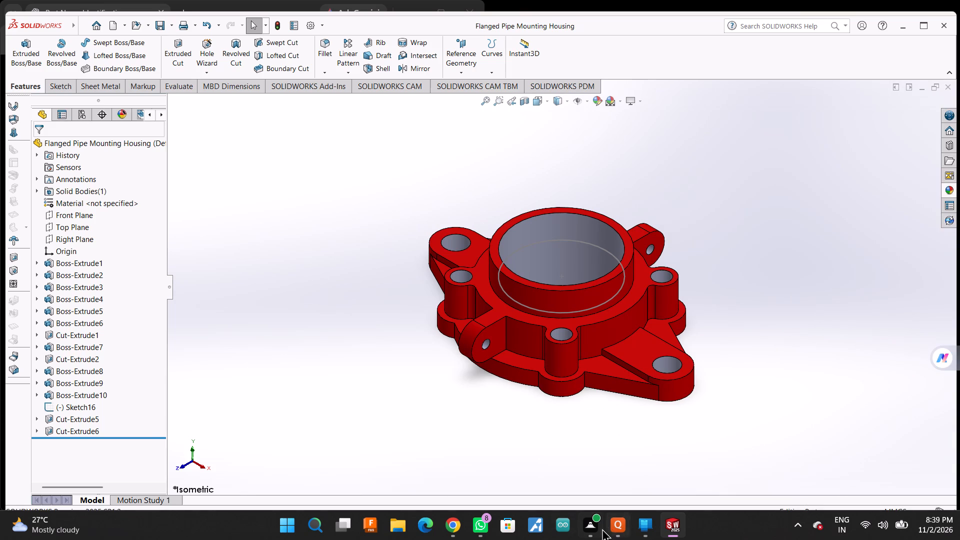